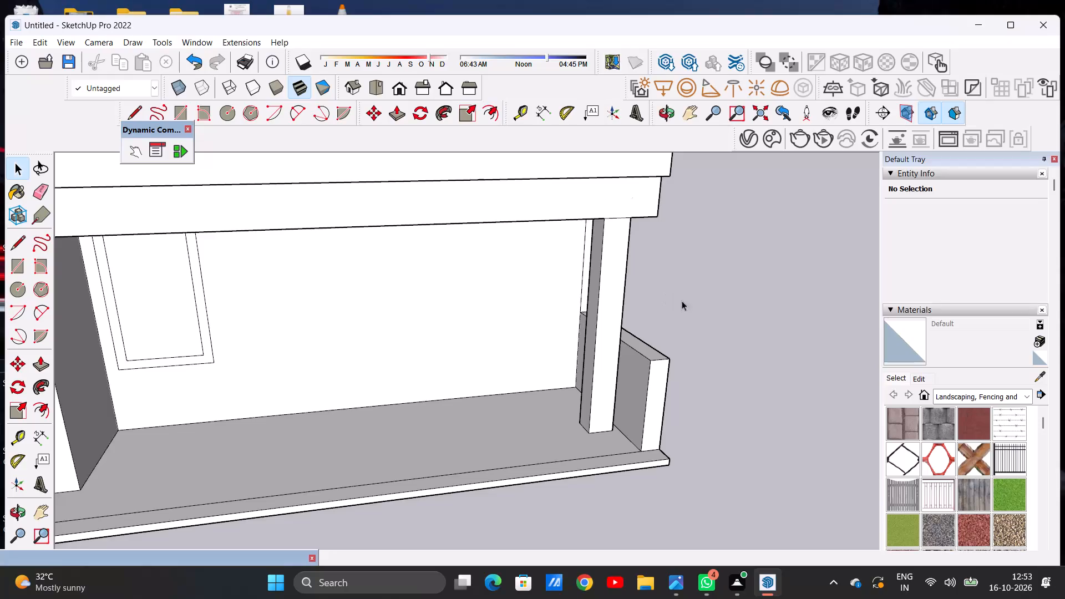
# Examine the ground-floor porch, the balconies above it and the rooftop from the front and the side.
pyautogui.scroll(-7, 710, 265)
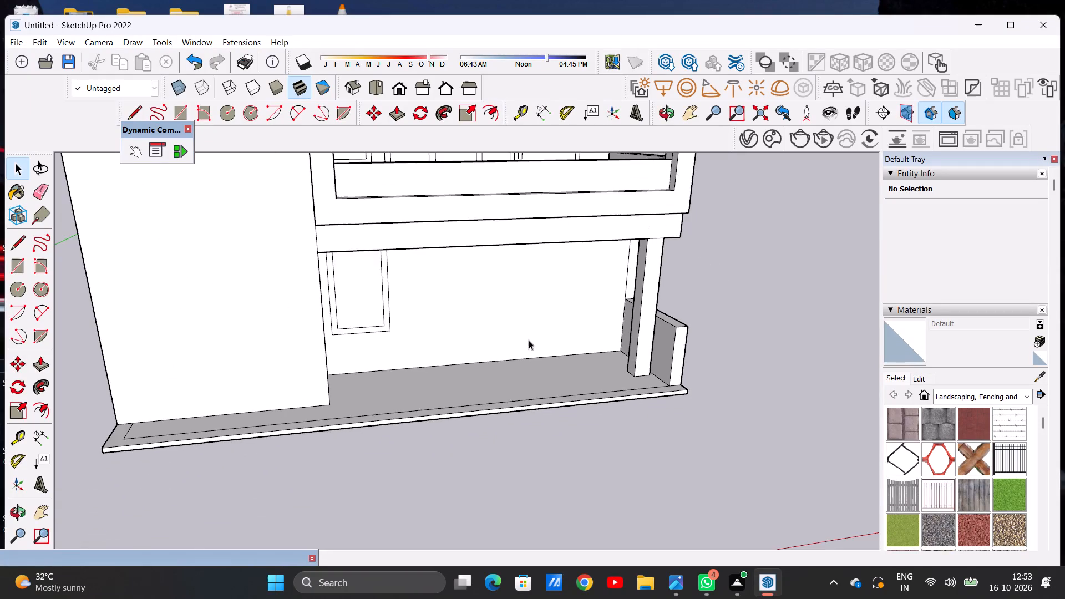
pyautogui.scroll(-5, 524, 353)
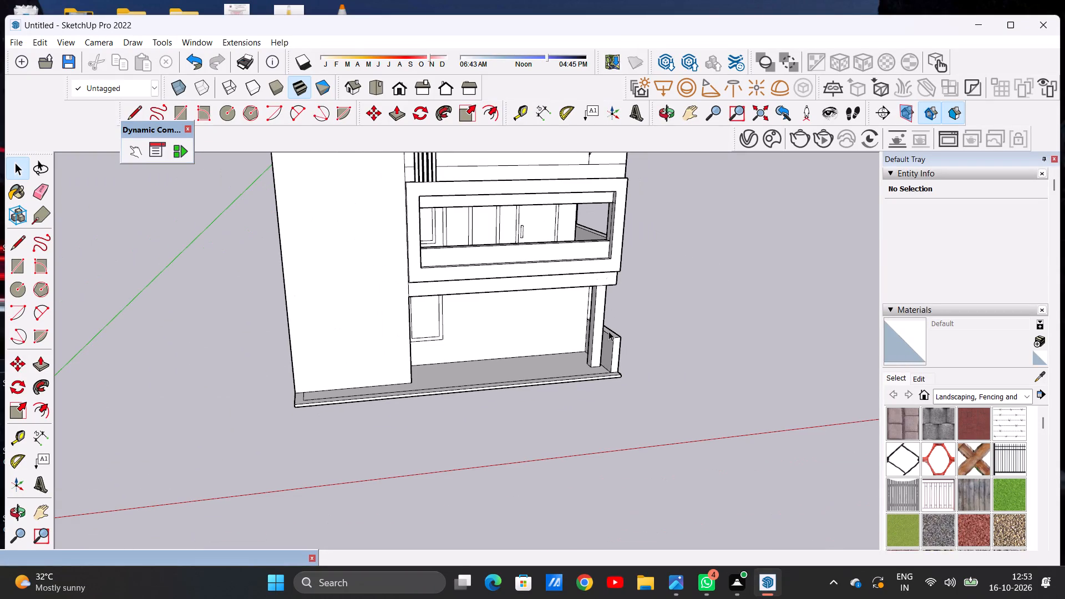
pyautogui.scroll(-5, 586, 363)
pyautogui.scroll(1, 621, 307)
pyautogui.scroll(-1, 621, 307)
pyautogui.scroll(3, 621, 307)
pyautogui.moveTo(627, 341); pyautogui.dragTo(477, 370, button='middle')
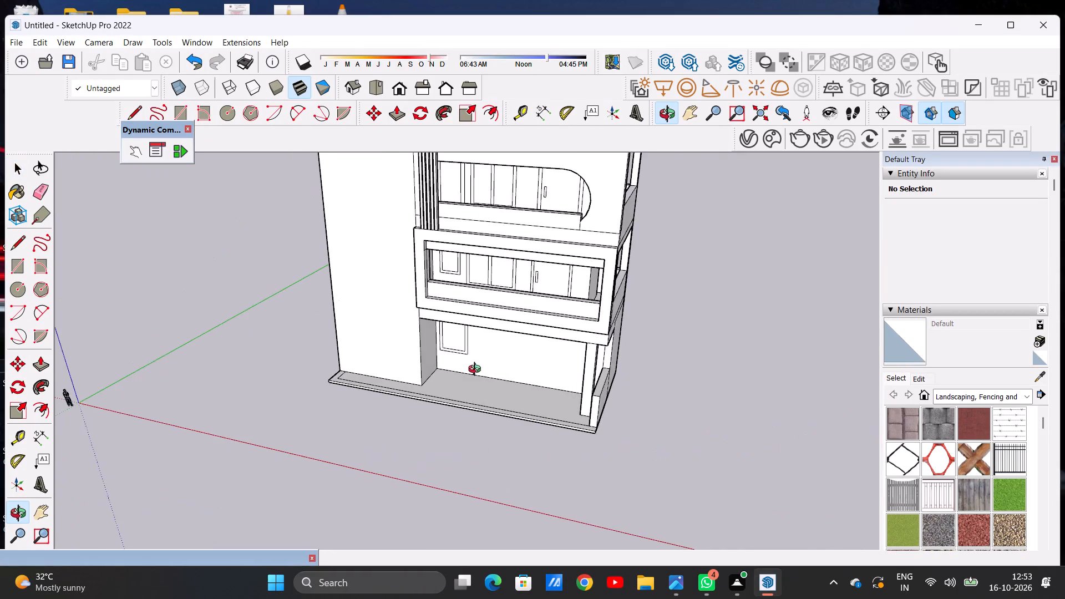
pyautogui.moveTo(477, 370); pyautogui.dragTo(518, 361, button='middle')
pyautogui.scroll(1, 521, 352)
pyautogui.scroll(-11, 521, 364)
pyautogui.scroll(6, 511, 232)
pyautogui.moveTo(555, 268); pyautogui.dragTo(217, 309, button='middle')
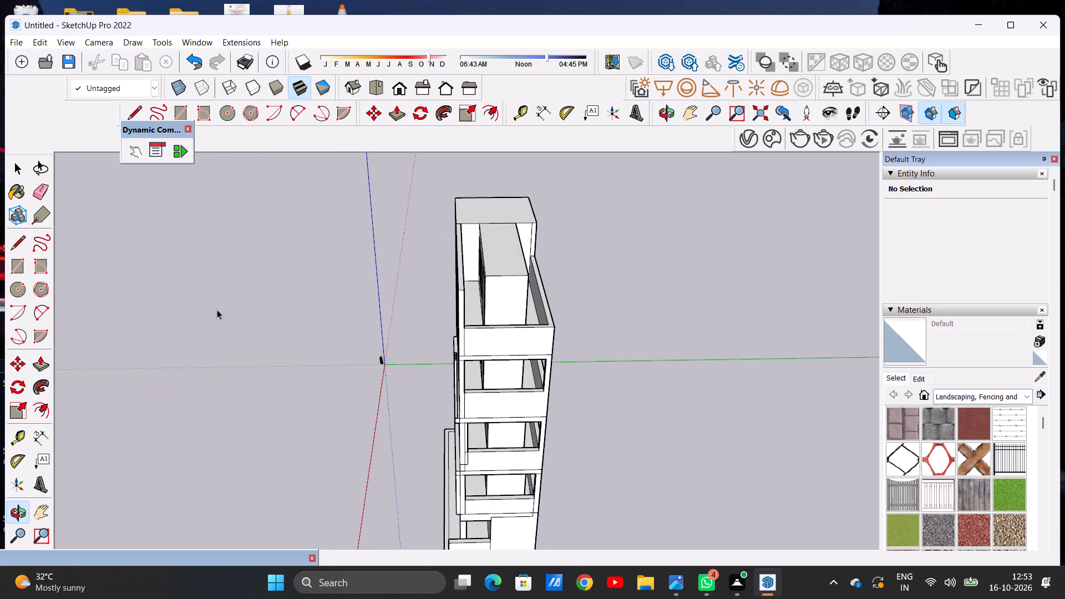
pyautogui.moveTo(443, 263); pyautogui.dragTo(666, 271, button='middle')
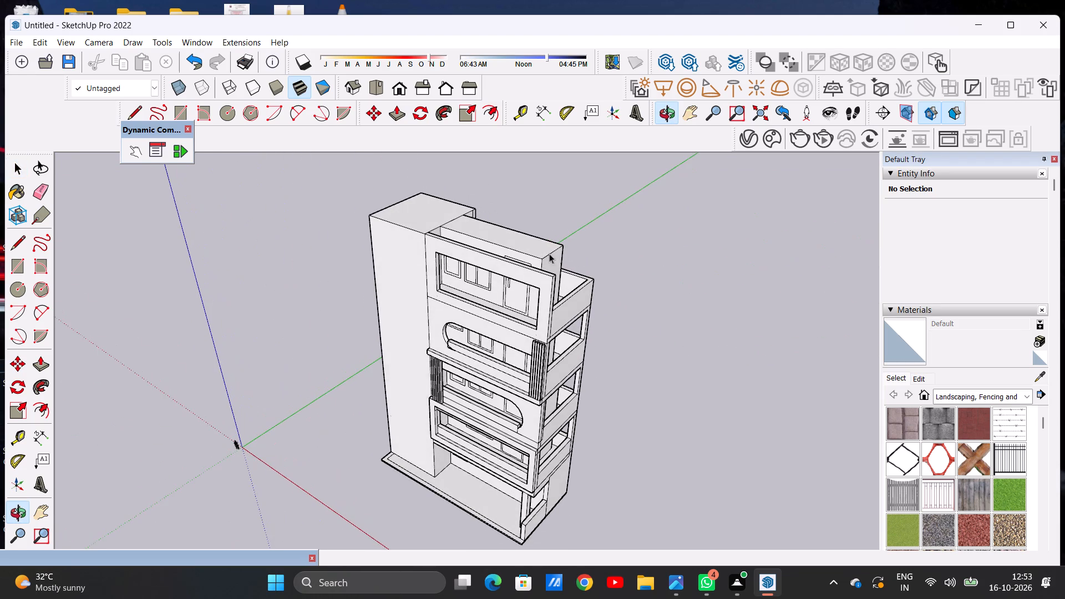
# Push/Pull the top face of the rooftop room up slightly to give it a thin roof slab.
pyautogui.scroll(7, 535, 251)
pyautogui.press('p')
pyautogui.scroll(4, 552, 254)
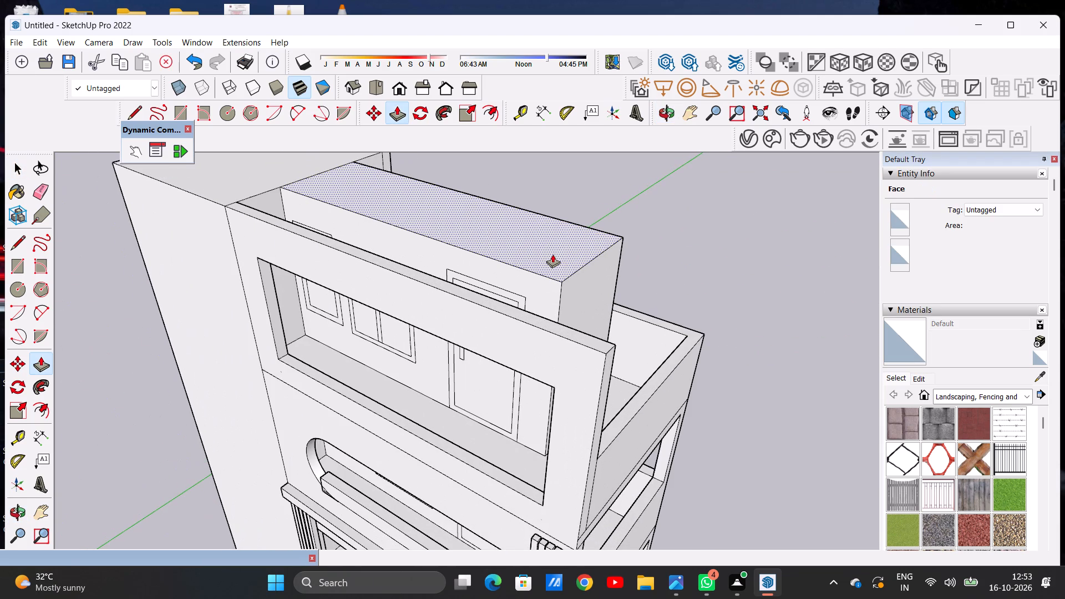
pyautogui.click(552, 254)
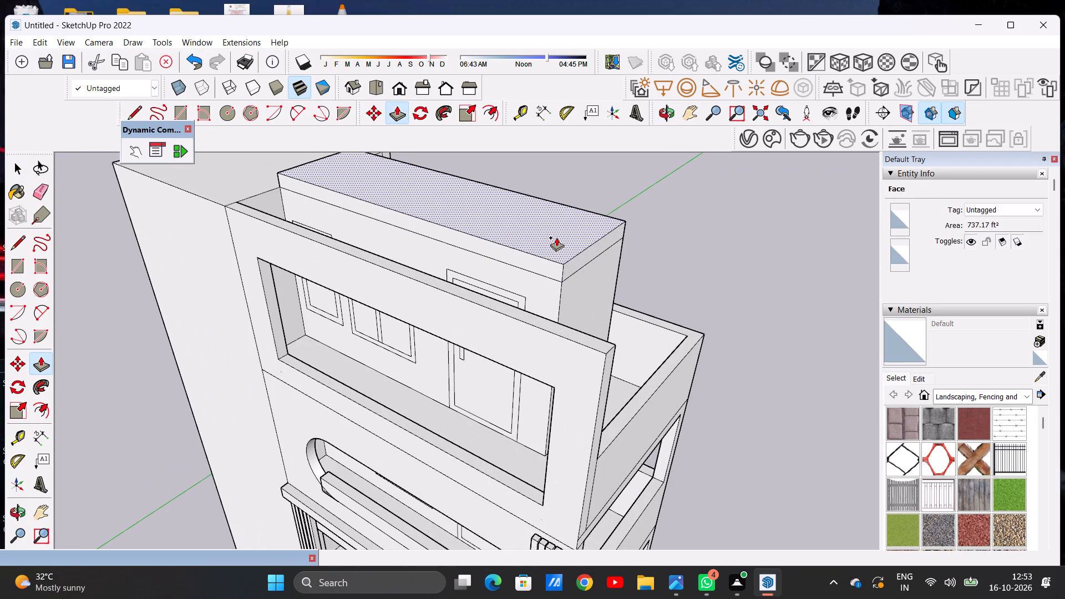
pyautogui.click(557, 241)
pyautogui.press('space')
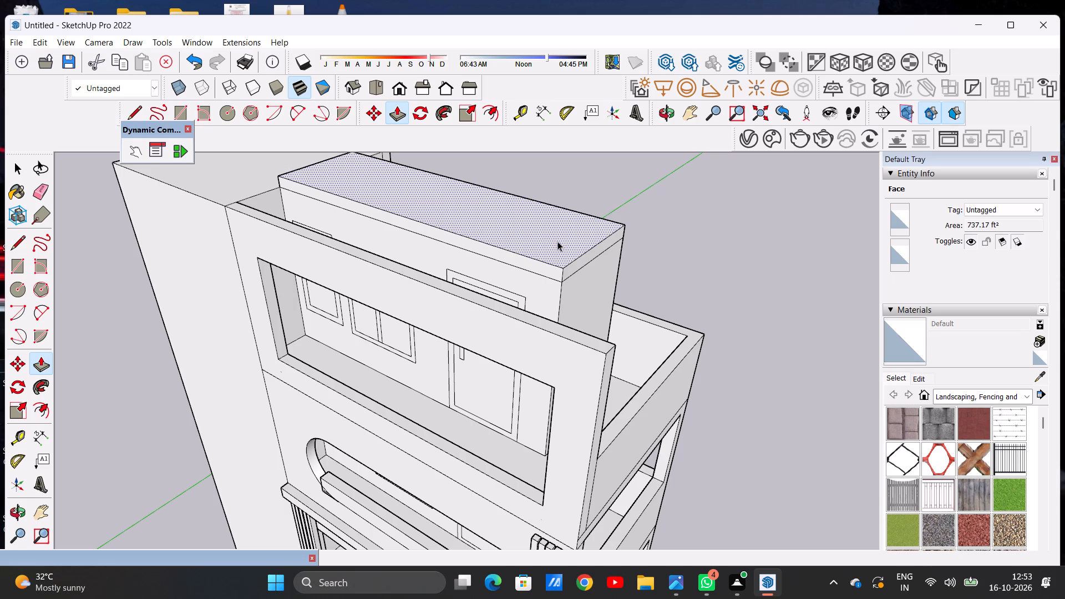
# Push/Pull the slab's front edge face forward over the balcony until flush with the front wall's outer face.
pyautogui.press('p')
pyautogui.scroll(9, 549, 270)
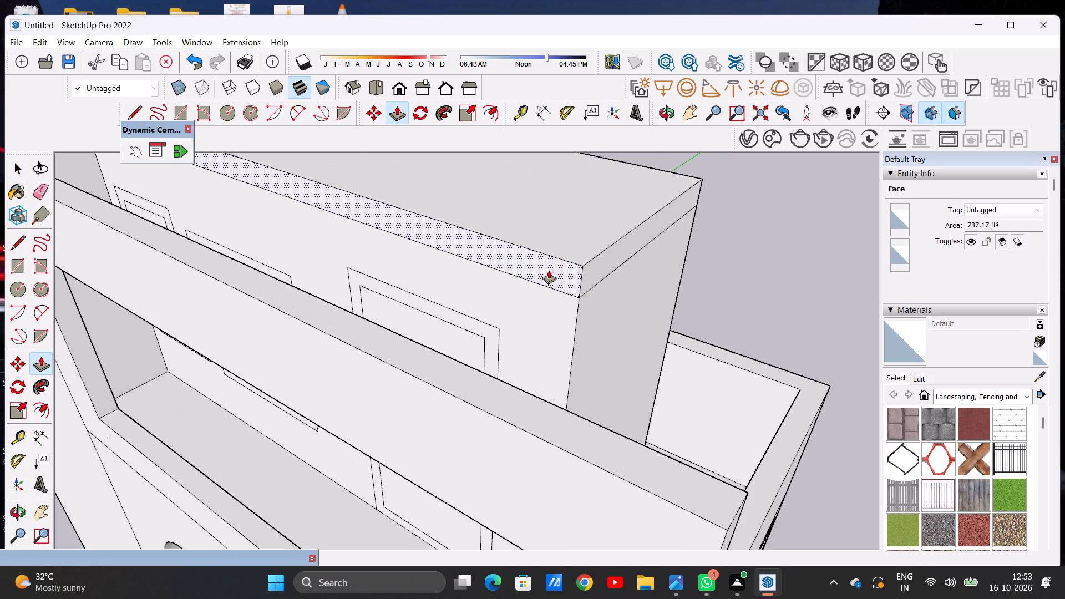
pyautogui.click(549, 270)
pyautogui.scroll(-7, 481, 313)
pyautogui.scroll(9, 476, 348)
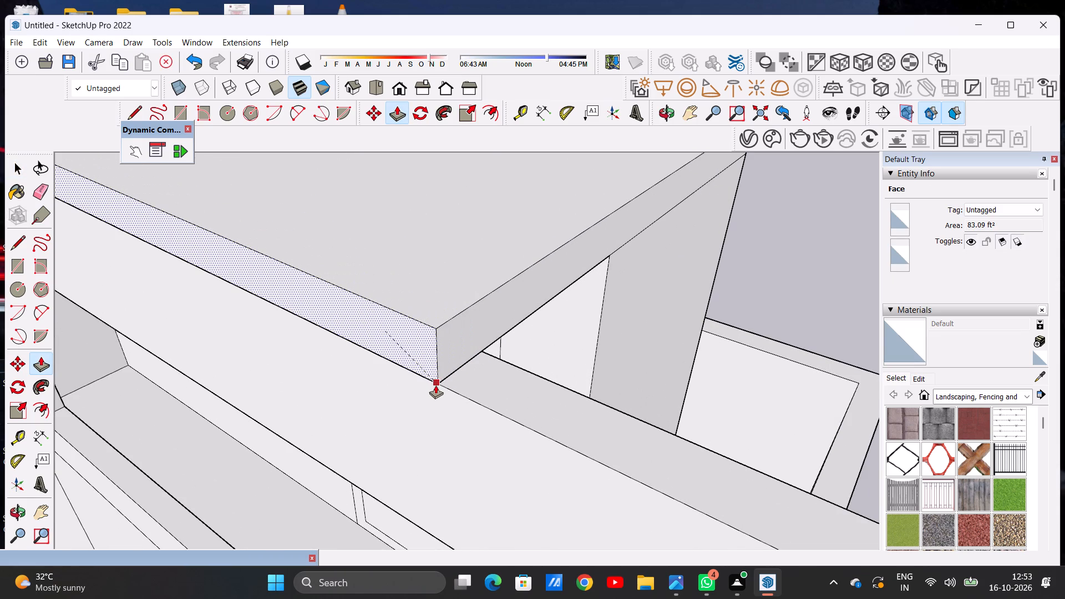
pyautogui.click(435, 385)
# Push/Pull the slab's end face outward until flush with the side end of the front wall.
pyautogui.scroll(-12, 452, 363)
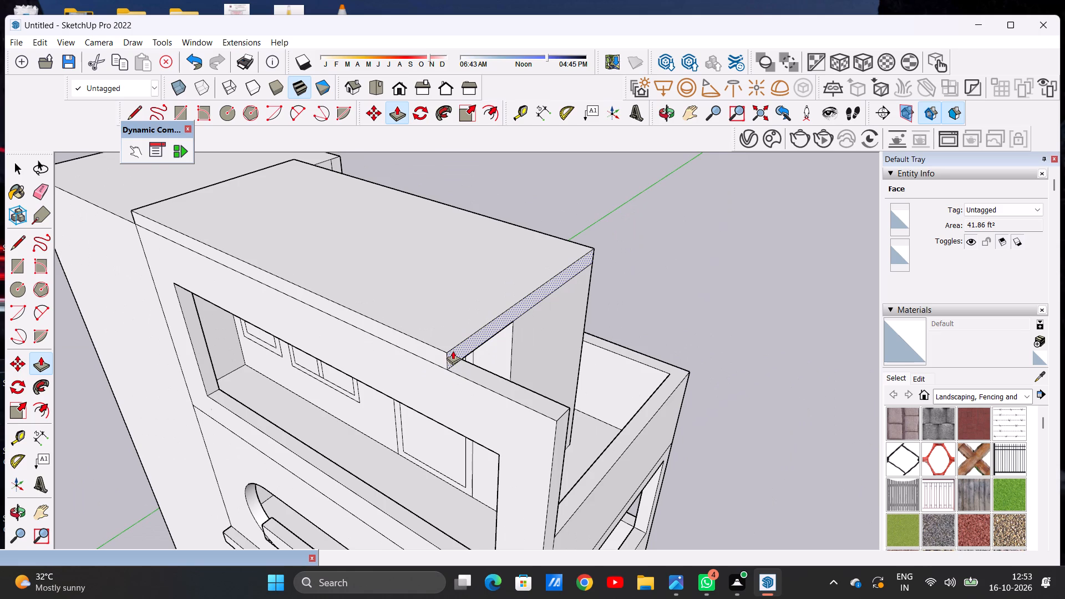
pyautogui.click(453, 351)
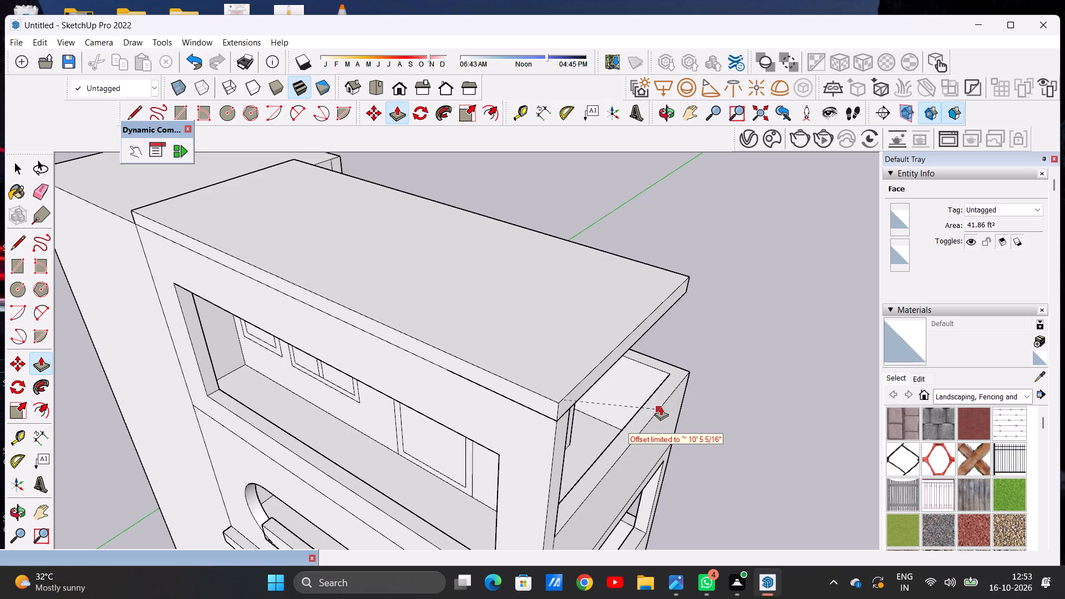
pyautogui.click(561, 419)
pyautogui.press('space')
pyautogui.scroll(-7, 565, 416)
# Push/Pull the slab's rear edge face backward until aligned with the rear edge of the adjoining tower block.
pyautogui.moveTo(615, 423); pyautogui.dragTo(461, 359, button='middle')
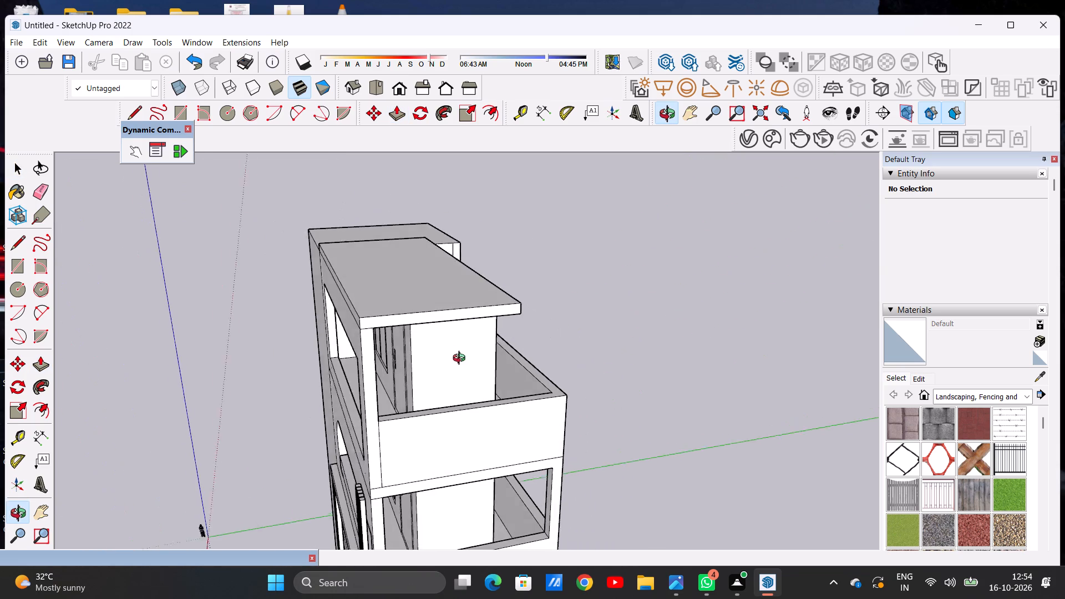
pyautogui.moveTo(461, 359); pyautogui.dragTo(381, 394, button='middle')
pyautogui.scroll(-5, 560, 335)
pyautogui.moveTo(373, 329); pyautogui.dragTo(246, 338, button='middle')
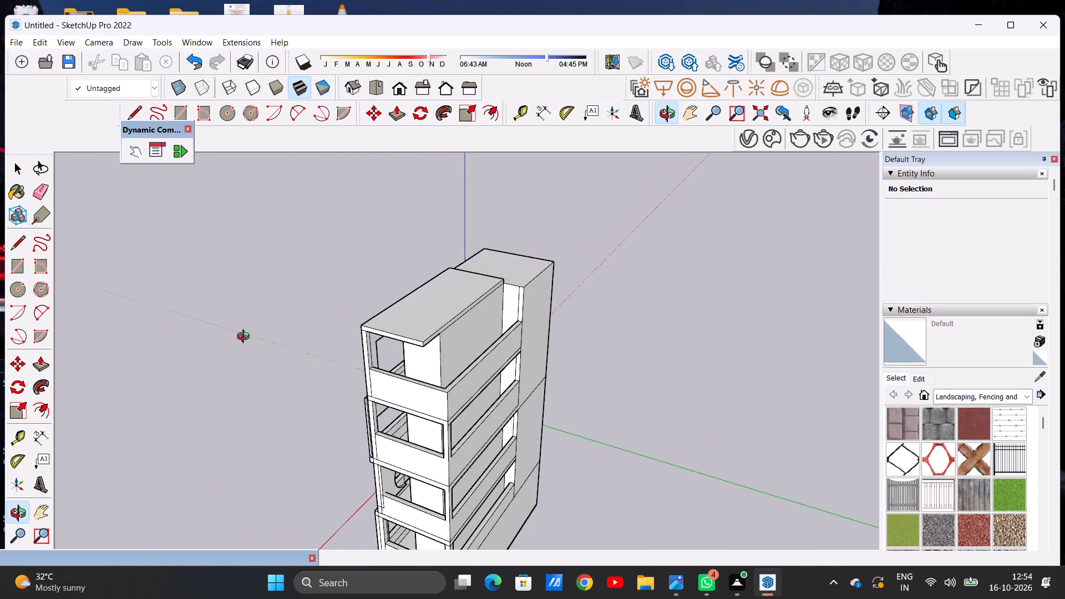
pyautogui.moveTo(246, 338); pyautogui.dragTo(246, 339, button='middle')
pyautogui.scroll(16, 536, 273)
pyautogui.press('p')
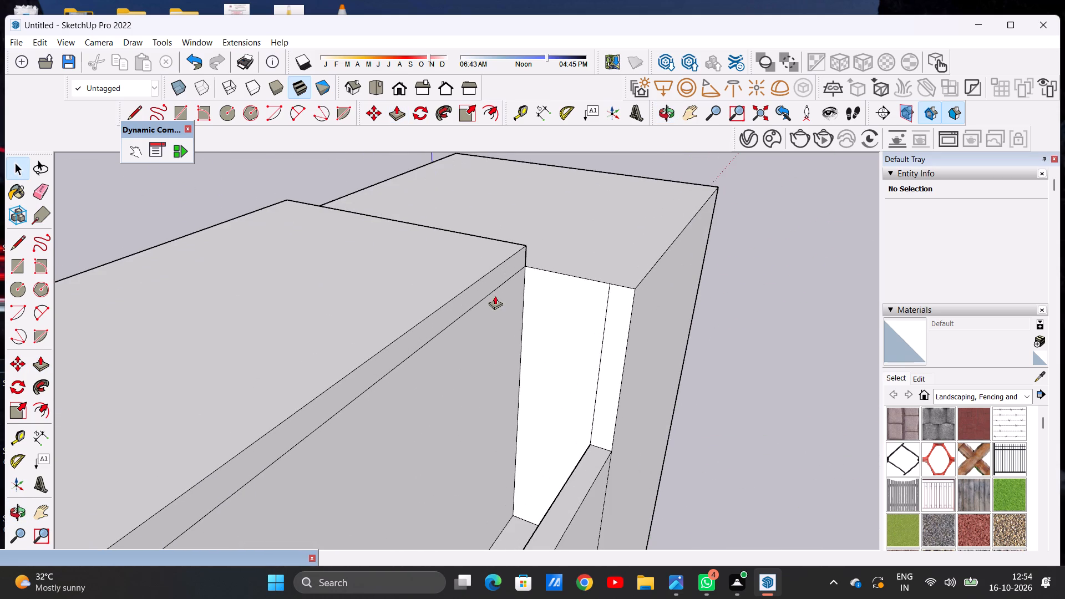
pyautogui.scroll(7, 513, 259)
pyautogui.click(514, 257)
pyautogui.scroll(-8, 559, 283)
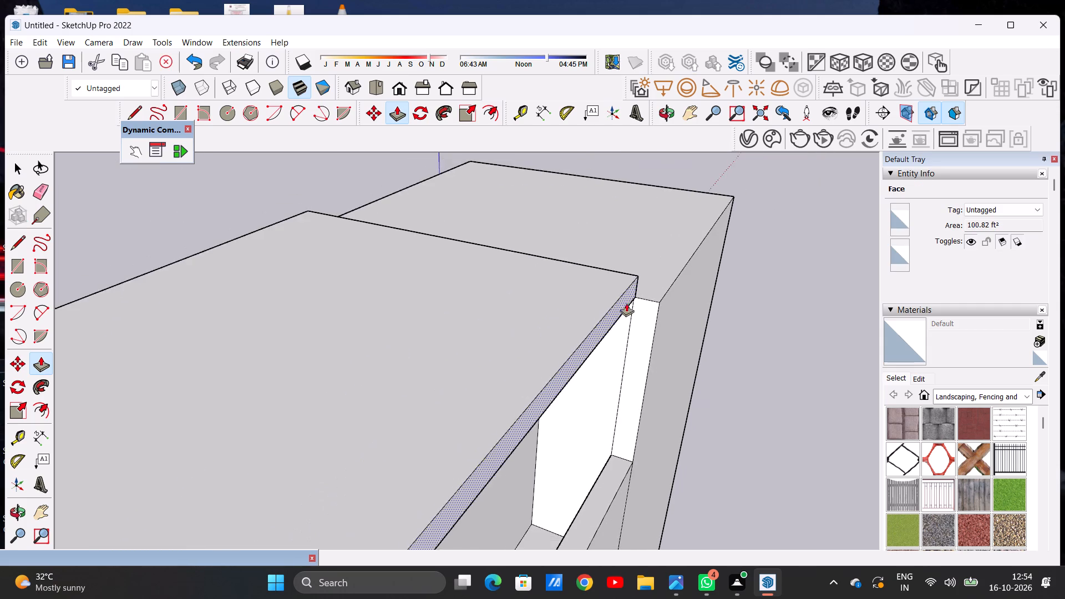
pyautogui.scroll(10, 670, 308)
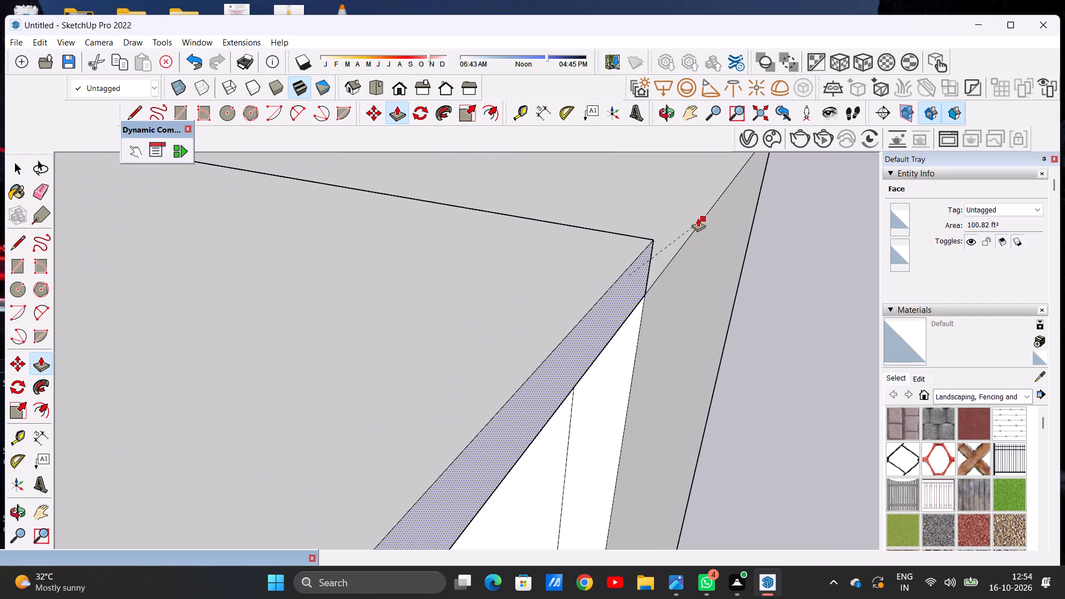
pyautogui.click(698, 218)
pyautogui.press('space')
pyautogui.scroll(-13, 671, 286)
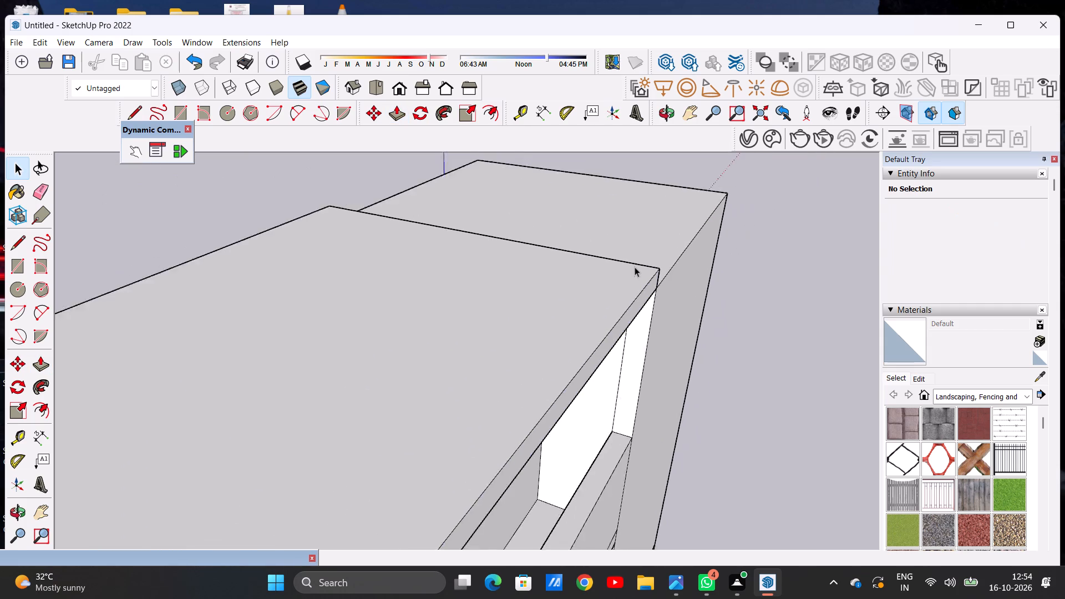
# Draw two lines from the inner corner of the rooftop parapet to its outer edges, marking a square column base at the rear corner.
pyautogui.scroll(-10, 635, 267)
pyautogui.moveTo(611, 361); pyautogui.dragTo(659, 334, button='middle')
pyautogui.scroll(6, 567, 378)
pyautogui.moveTo(567, 383); pyautogui.dragTo(579, 401, button='middle')
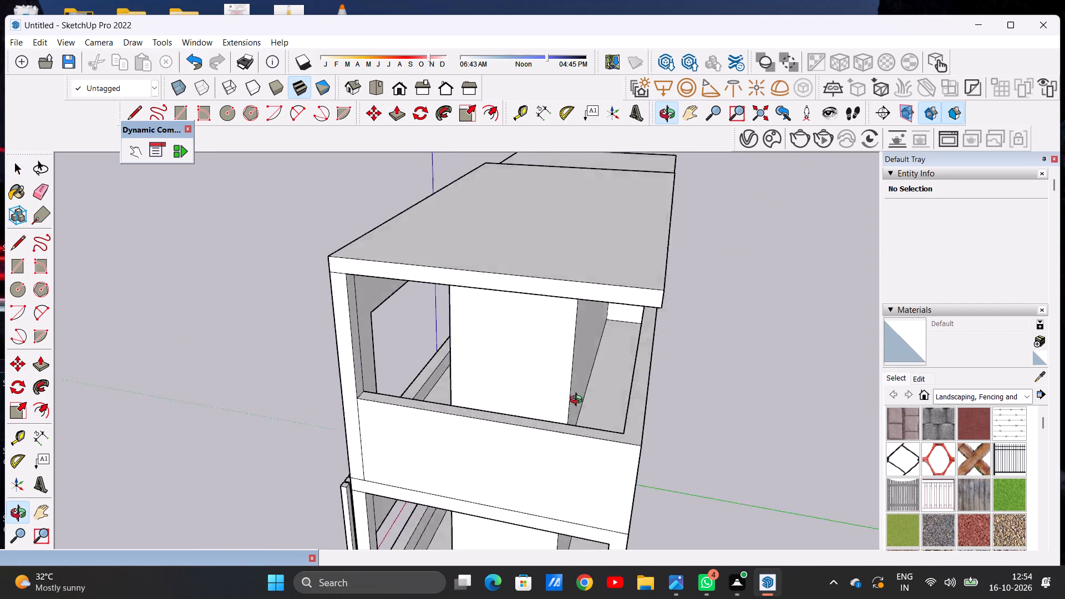
pyautogui.moveTo(579, 401); pyautogui.dragTo(628, 469, button='middle')
pyautogui.scroll(-9, 572, 363)
pyautogui.scroll(8, 596, 407)
pyautogui.scroll(-5, 536, 296)
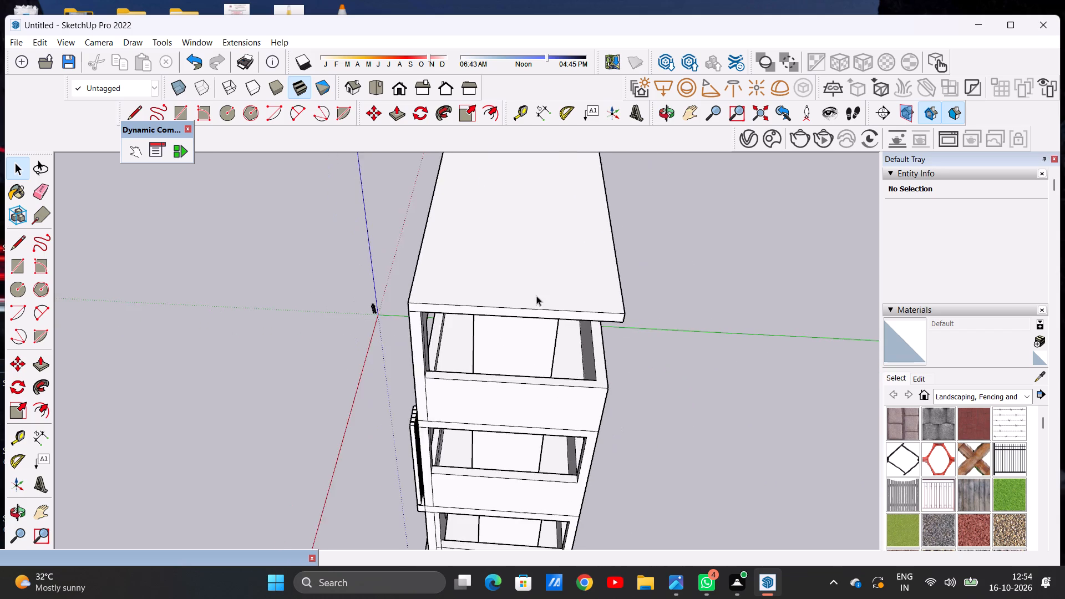
pyautogui.scroll(-5, 536, 296)
pyautogui.scroll(9, 573, 369)
pyautogui.moveTo(591, 343); pyautogui.dragTo(599, 403, button='middle')
pyautogui.scroll(7, 596, 433)
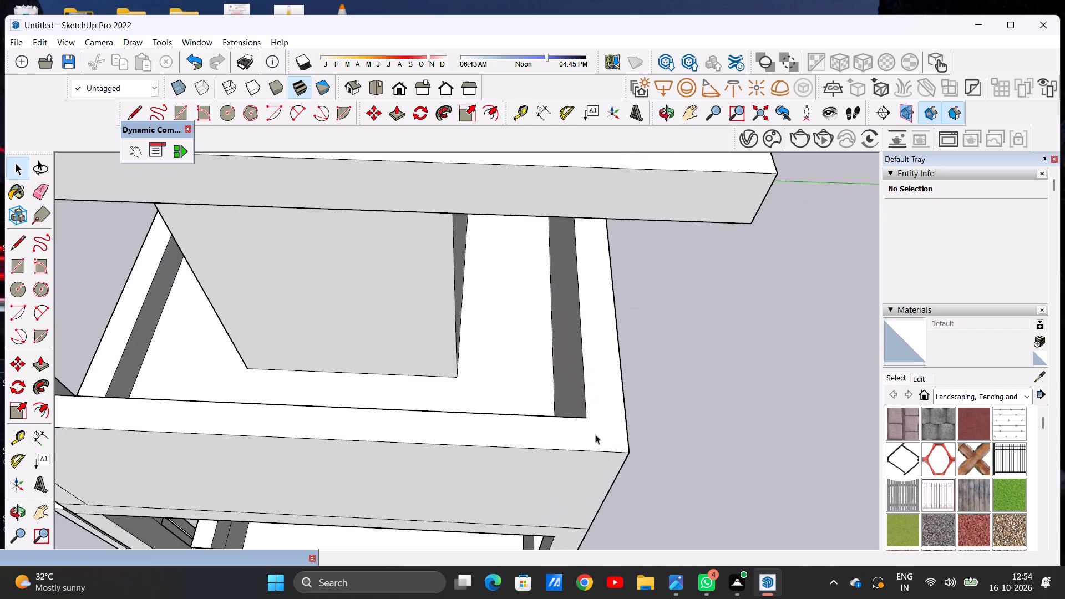
pyautogui.press('l')
pyautogui.scroll(5, 595, 434)
pyautogui.scroll(-1, 595, 434)
pyautogui.scroll(1, 595, 434)
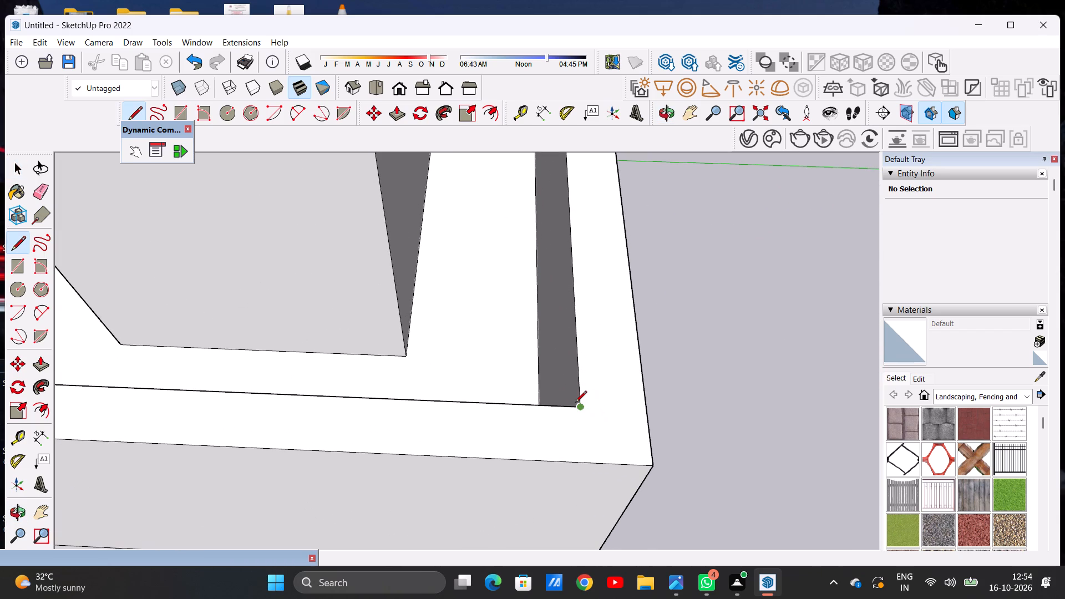
pyautogui.click(577, 409)
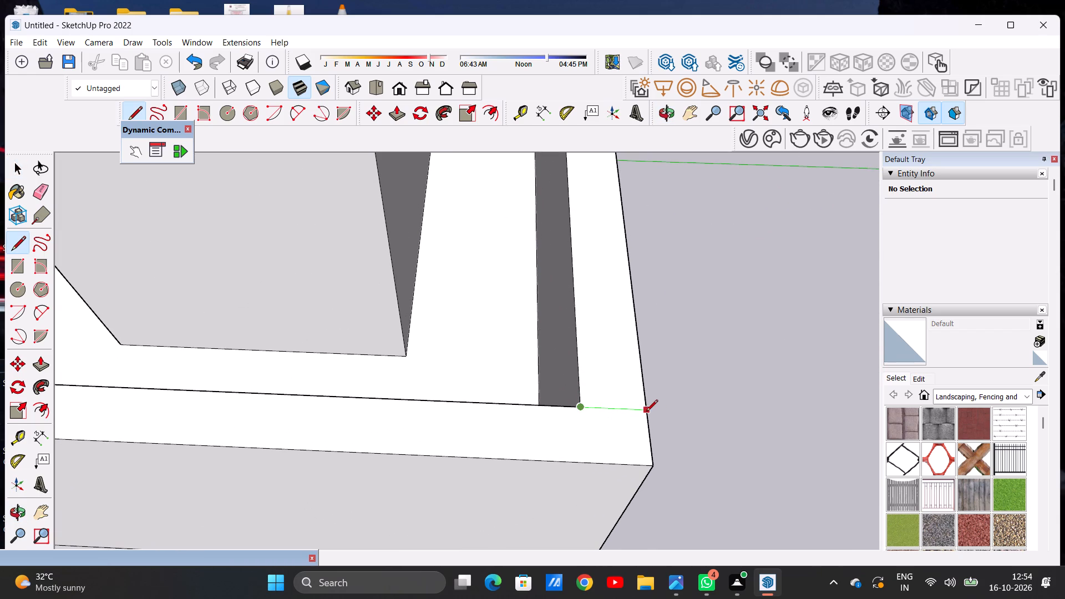
pyautogui.click(646, 412)
pyautogui.click(585, 410)
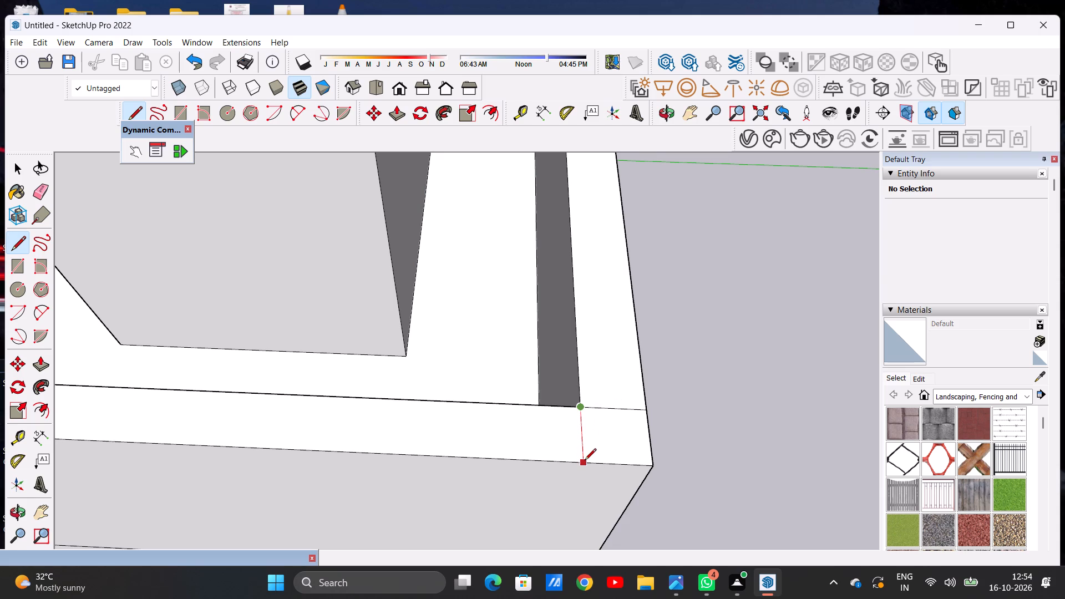
pyautogui.click(585, 463)
pyautogui.press('space')
# Push/Pull the square at the parapet's rear corner up to the underside of the roof slab as a column.
pyautogui.write('P')
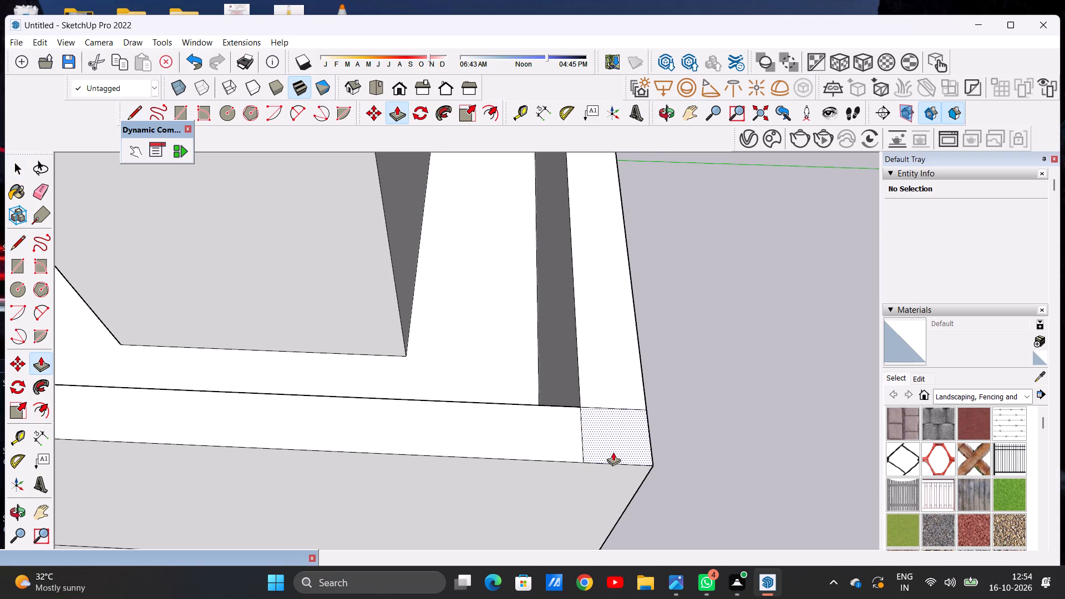
pyautogui.click(620, 447)
pyautogui.scroll(-20, 619, 363)
pyautogui.scroll(-2, 619, 363)
pyautogui.scroll(7, 580, 334)
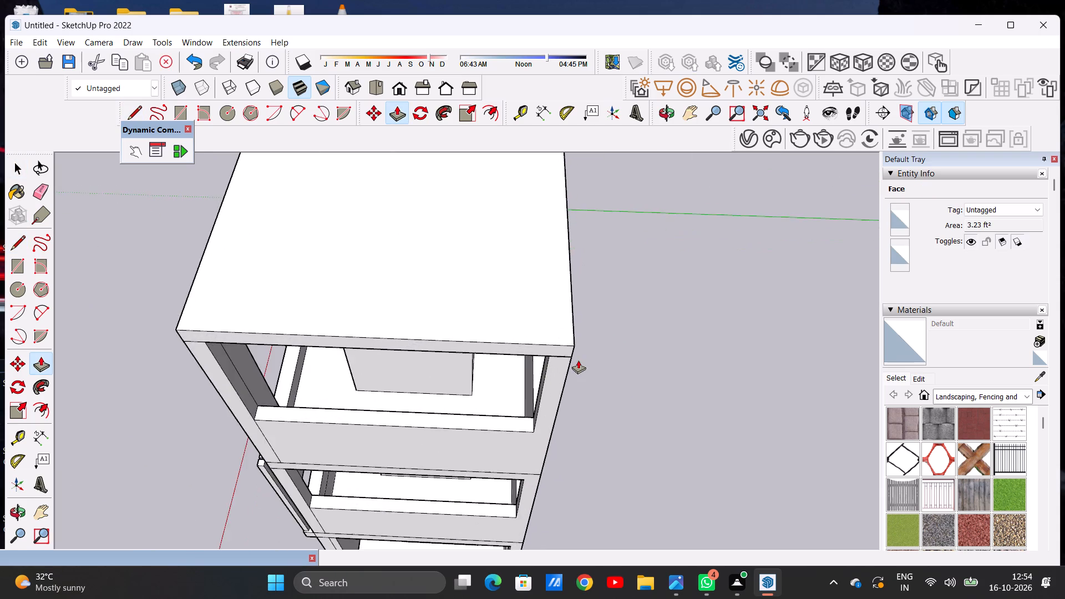
pyautogui.moveTo(578, 362); pyautogui.dragTo(586, 271, button='middle')
pyautogui.scroll(-8, 446, 356)
pyautogui.moveTo(472, 345); pyautogui.dragTo(511, 277, button='middle')
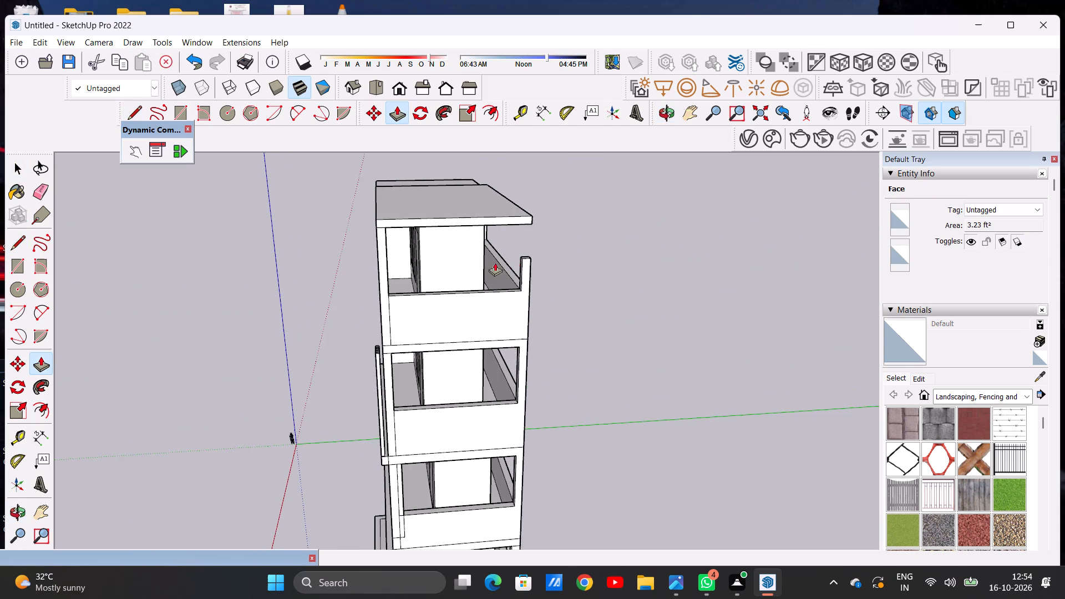
pyautogui.scroll(-3, 448, 292)
pyautogui.scroll(20, 520, 233)
pyautogui.scroll(1, 520, 233)
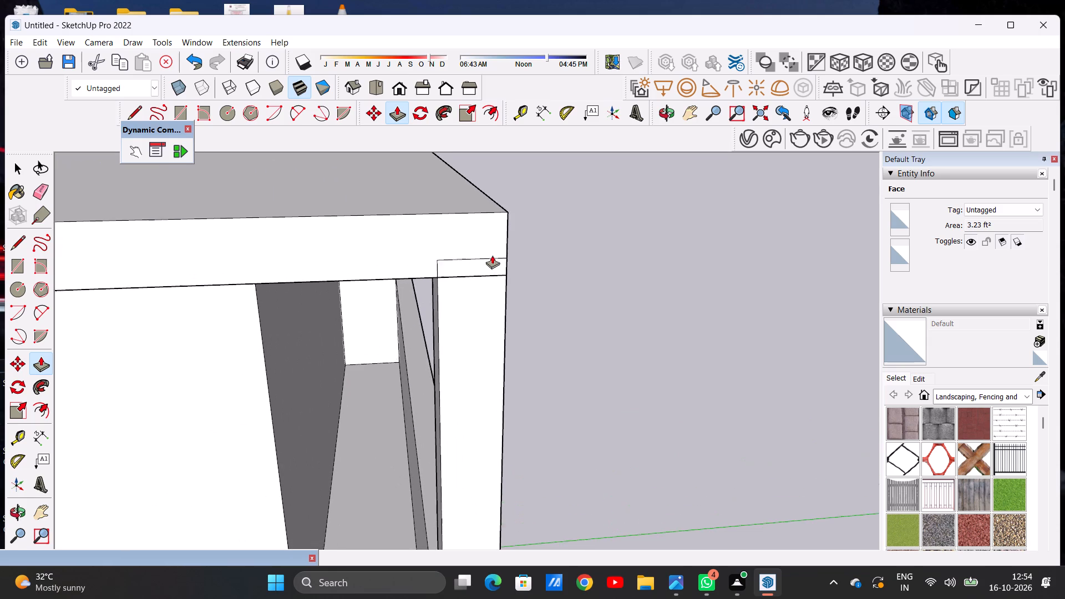
pyautogui.click(509, 276)
pyautogui.press('space')
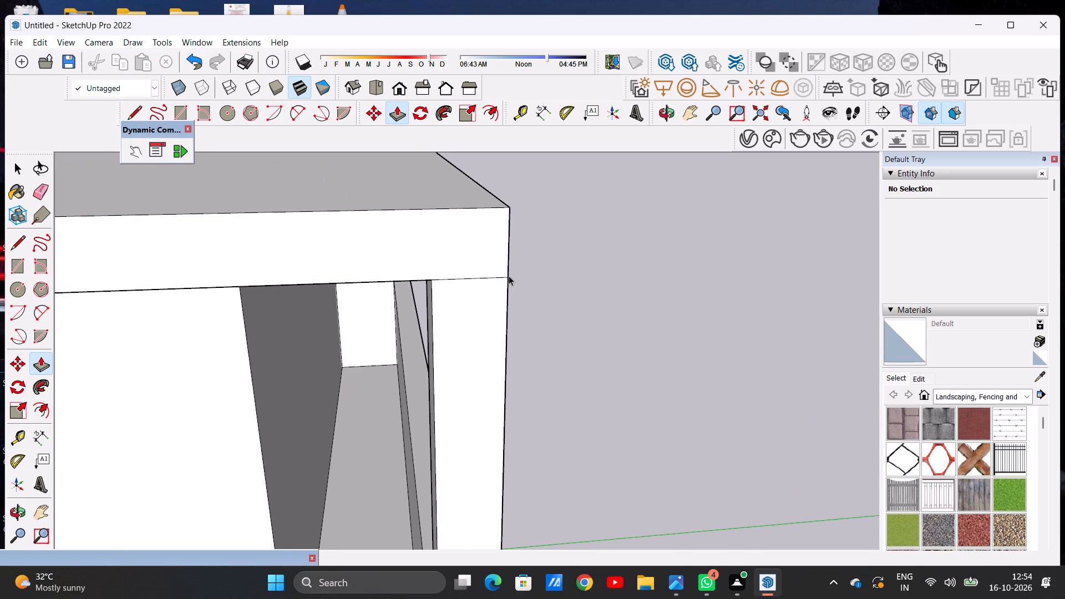
# Erase the seam lines between the roof slab and the corner supports on the side face and the rear face.
pyautogui.write('E')
pyautogui.moveTo(463, 263); pyautogui.dragTo(464, 295)
pyautogui.scroll(-9, 496, 300)
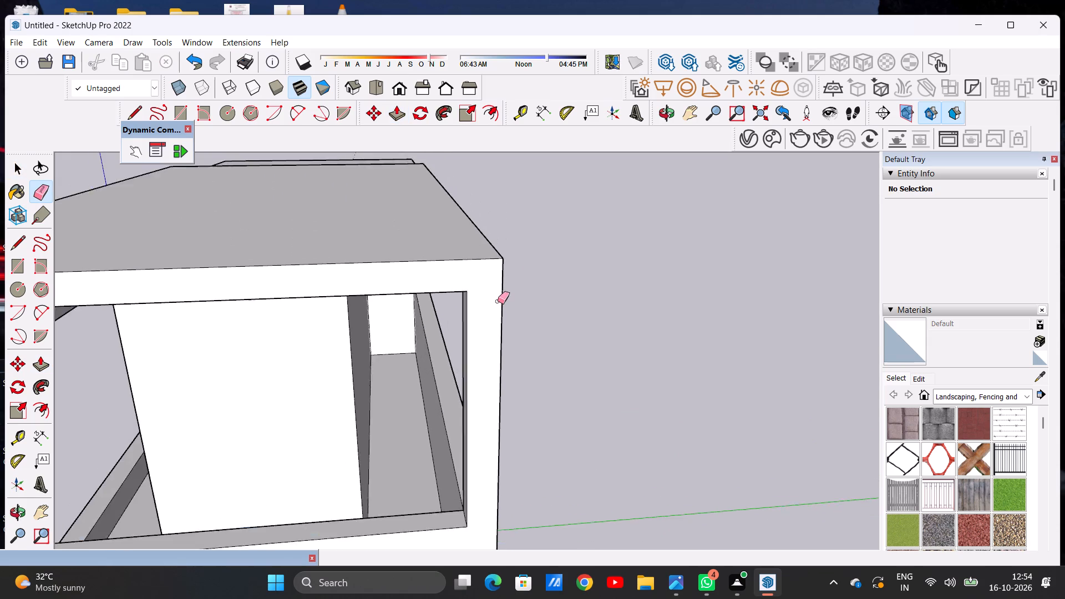
pyautogui.scroll(-7, 498, 301)
pyautogui.scroll(13, 215, 309)
pyautogui.moveTo(165, 295); pyautogui.dragTo(165, 309)
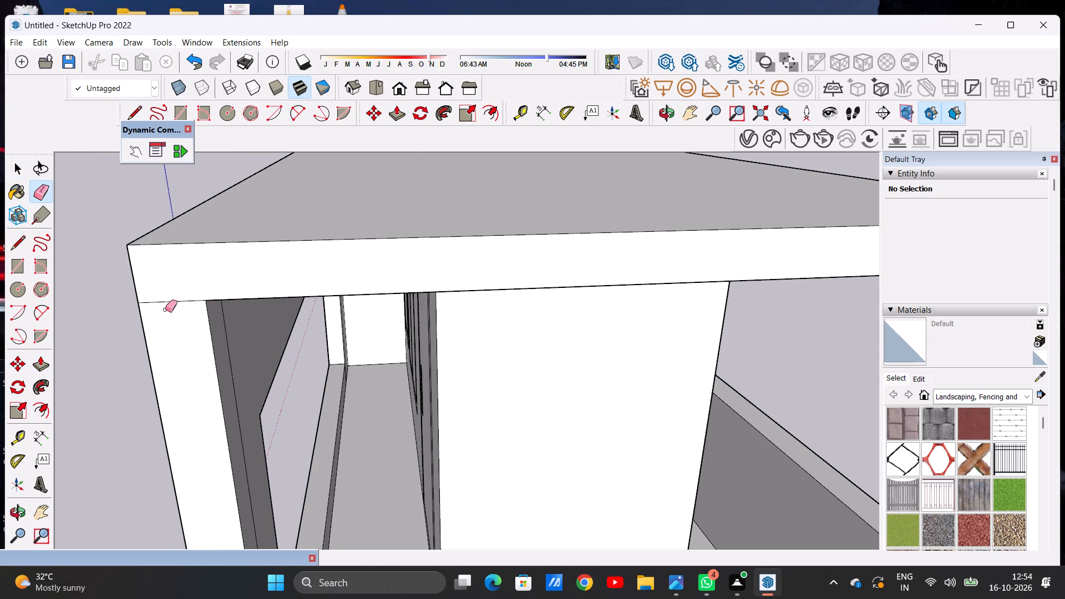
pyautogui.moveTo(165, 309); pyautogui.dragTo(166, 316)
pyautogui.scroll(-17, 287, 296)
pyautogui.moveTo(541, 282); pyautogui.dragTo(272, 296, button='middle')
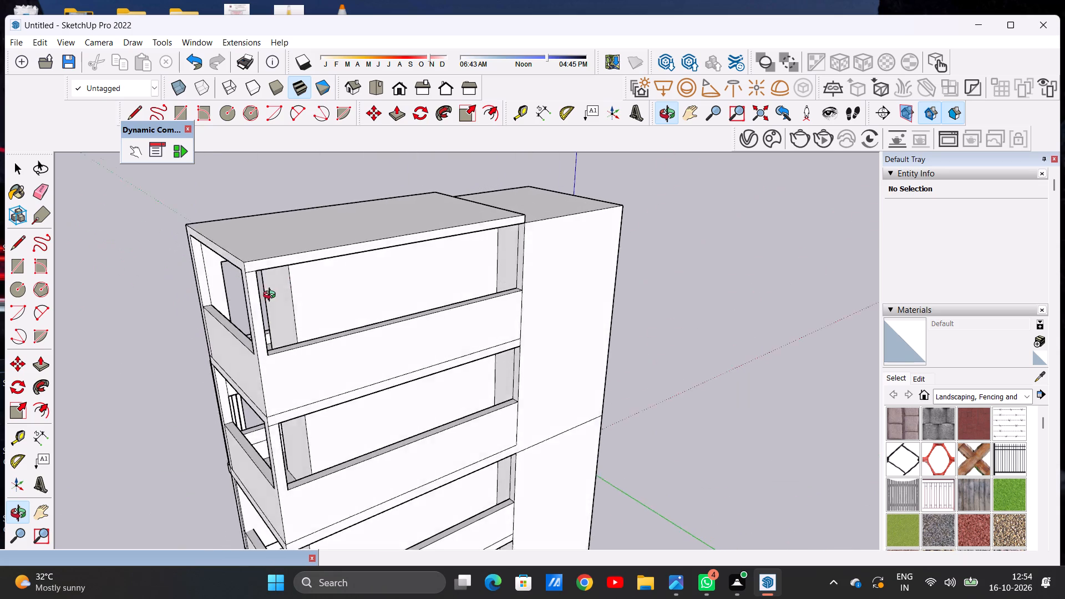
pyautogui.moveTo(272, 296); pyautogui.dragTo(250, 297, button='middle')
pyautogui.scroll(16, 242, 272)
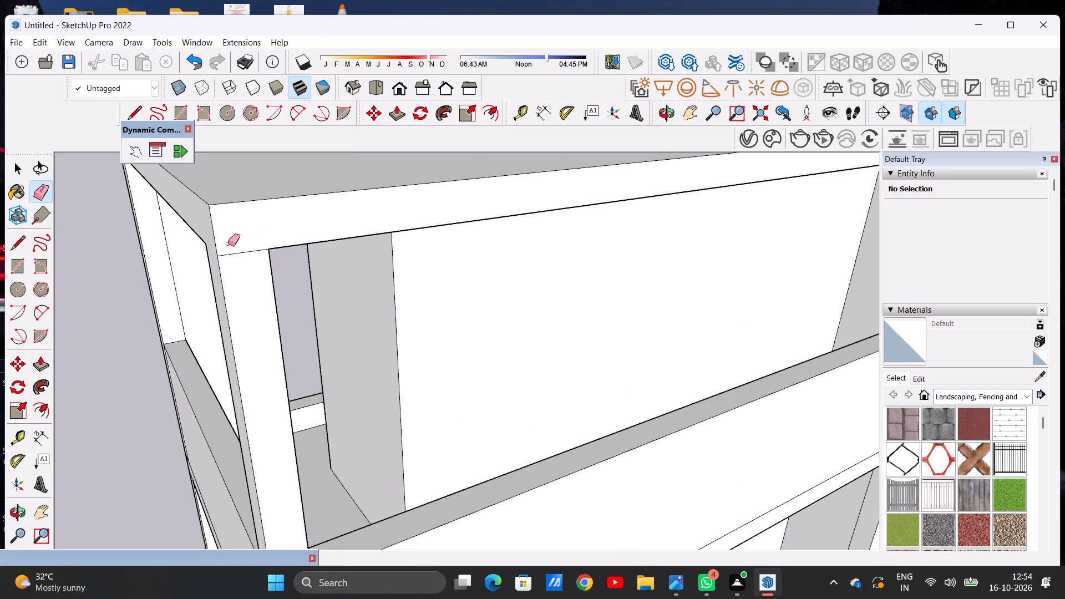
pyautogui.moveTo(228, 243); pyautogui.dragTo(230, 267)
pyautogui.scroll(-7, 482, 331)
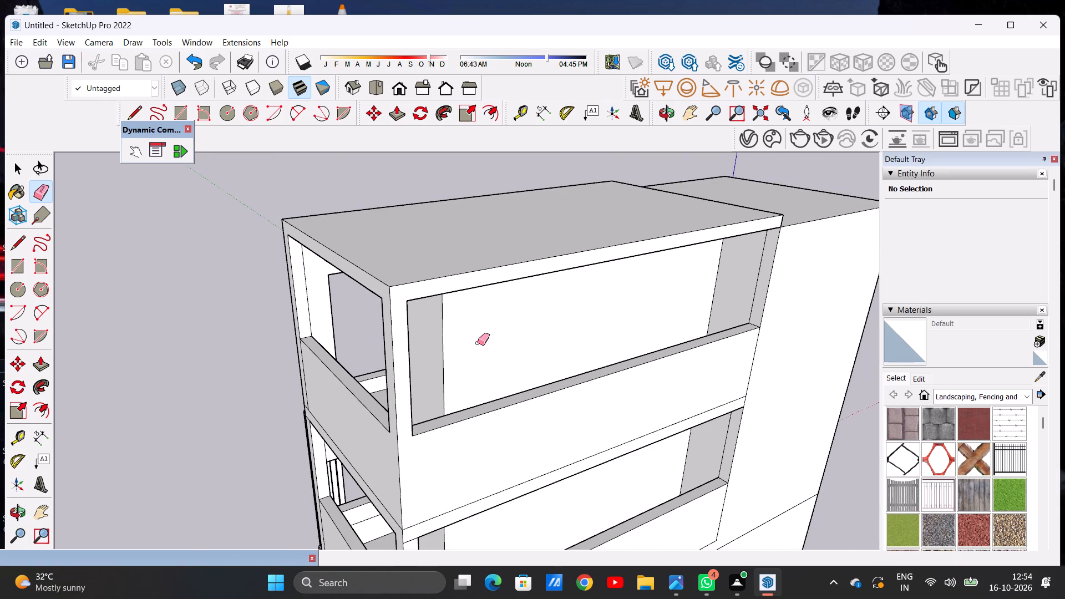
pyautogui.press('space')
# Examine the top floor's balcony openings, roof slab and junction with the adjoining tower from the front and sides.
pyautogui.moveTo(279, 324); pyautogui.dragTo(609, 323, button='middle')
pyautogui.moveTo(312, 309); pyautogui.dragTo(539, 321, button='middle')
pyautogui.scroll(-5, 406, 320)
pyautogui.moveTo(311, 319); pyautogui.dragTo(390, 230, button='middle')
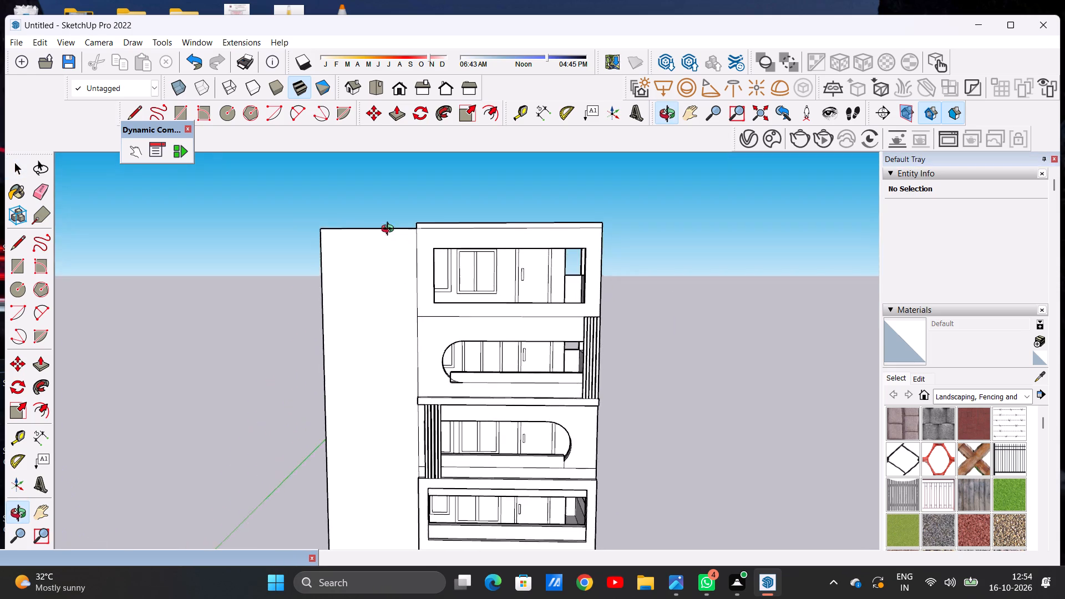
pyautogui.moveTo(390, 230); pyautogui.dragTo(359, 211, button='middle')
pyautogui.scroll(8, 494, 236)
pyautogui.scroll(4, 452, 290)
pyautogui.moveTo(532, 299); pyautogui.dragTo(372, 299, button='middle')
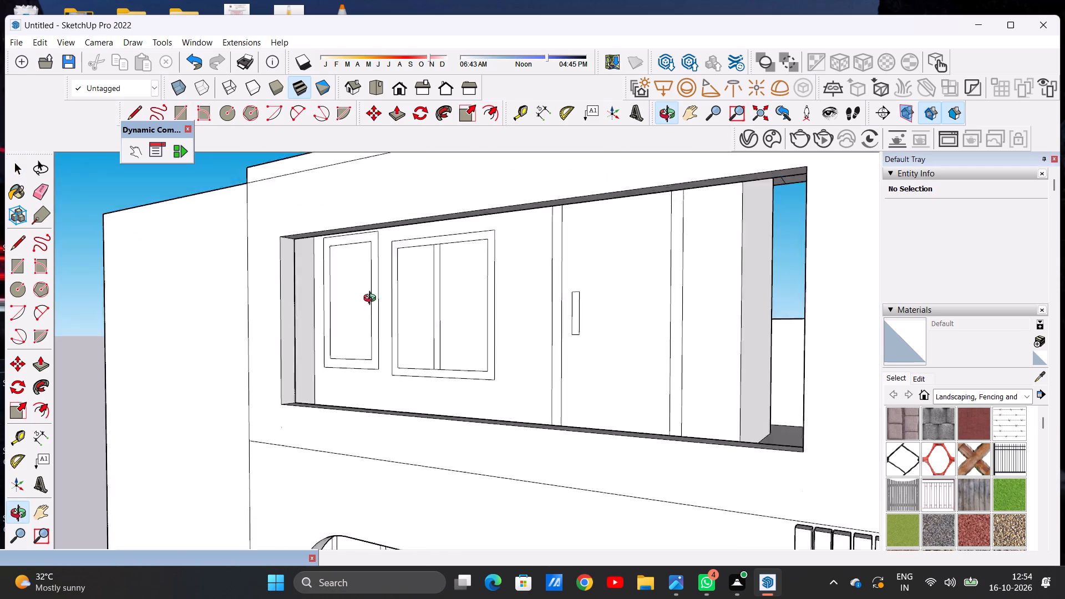
pyautogui.moveTo(372, 299); pyautogui.dragTo(581, 318, button='middle')
pyautogui.moveTo(514, 337); pyautogui.dragTo(496, 343, button='middle')
pyautogui.scroll(-5, 502, 349)
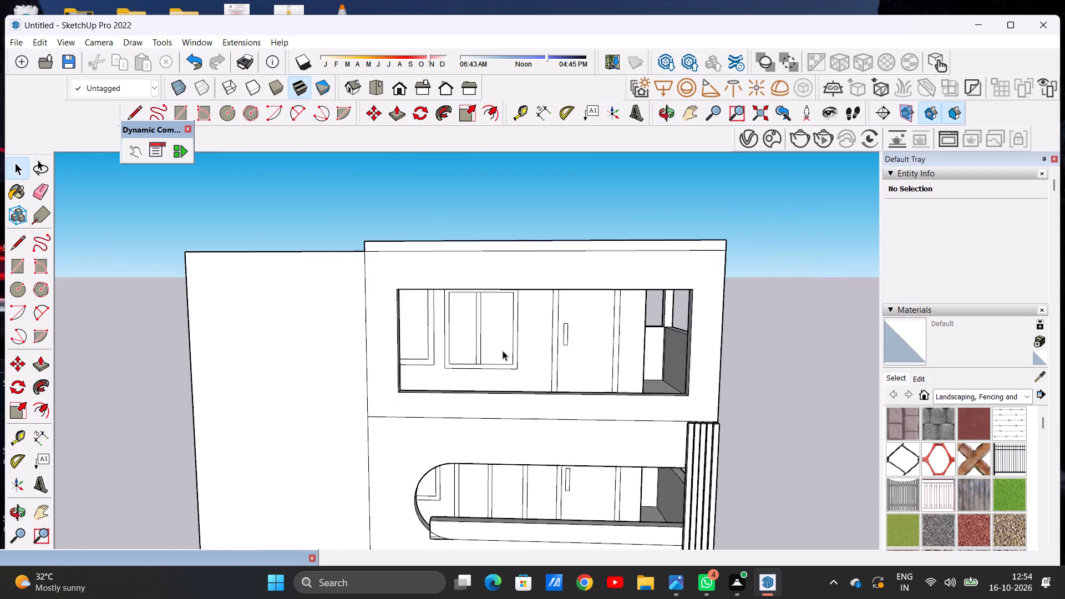
pyautogui.scroll(-12, 503, 351)
pyautogui.scroll(4, 508, 407)
pyautogui.scroll(-5, 533, 306)
pyautogui.moveTo(401, 317); pyautogui.dragTo(529, 387, button='middle')
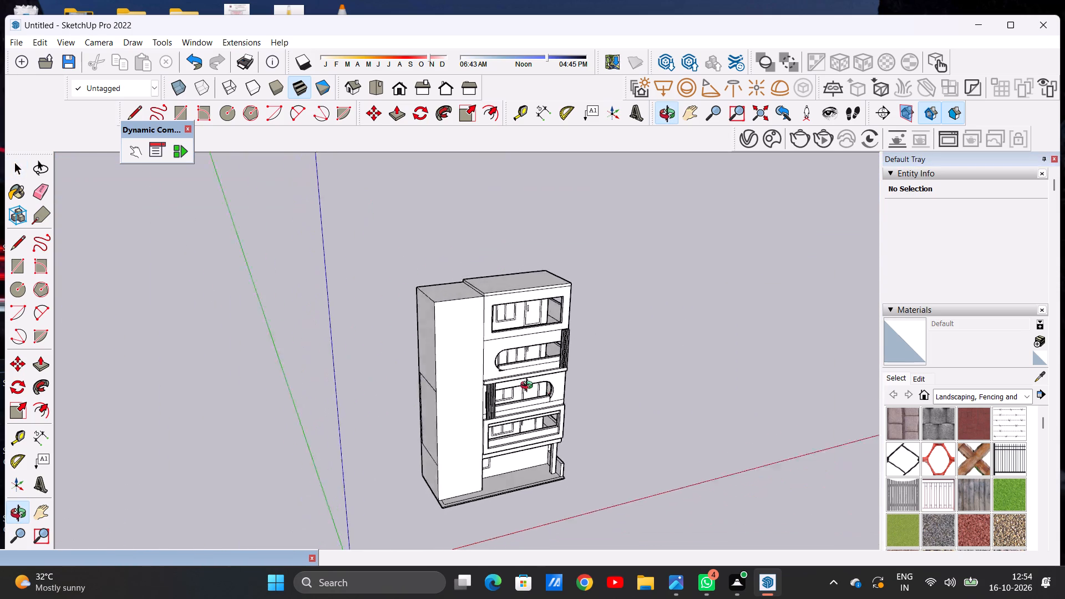
pyautogui.moveTo(529, 387); pyautogui.dragTo(559, 390, button='middle')
pyautogui.scroll(16, 471, 292)
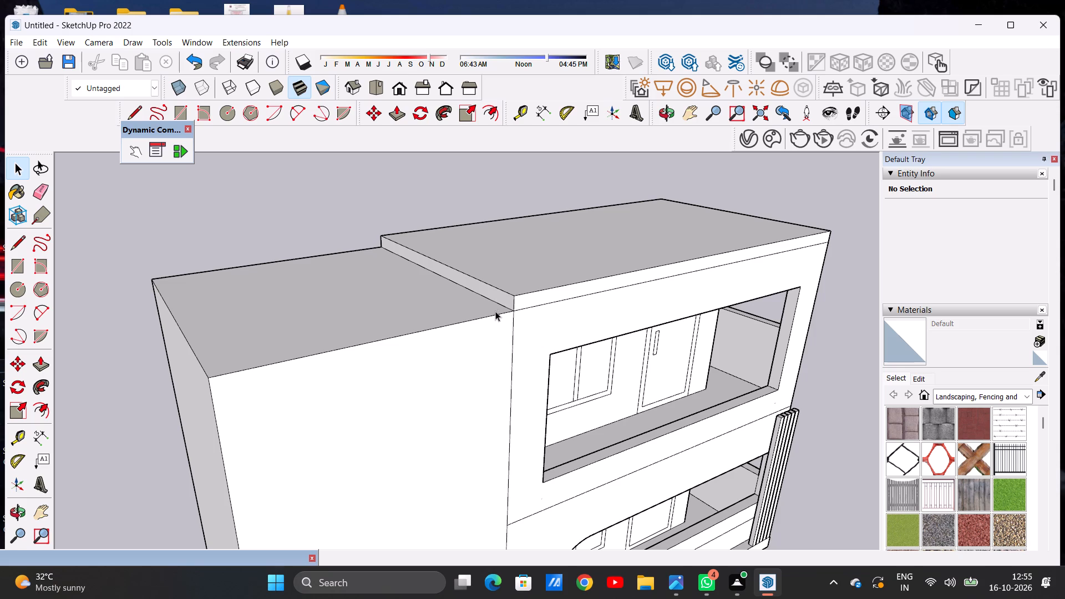
# Push/Pull the top face of the balcony block's roof slab slightly upward to thicken the slab.
pyautogui.scroll(-11, 458, 309)
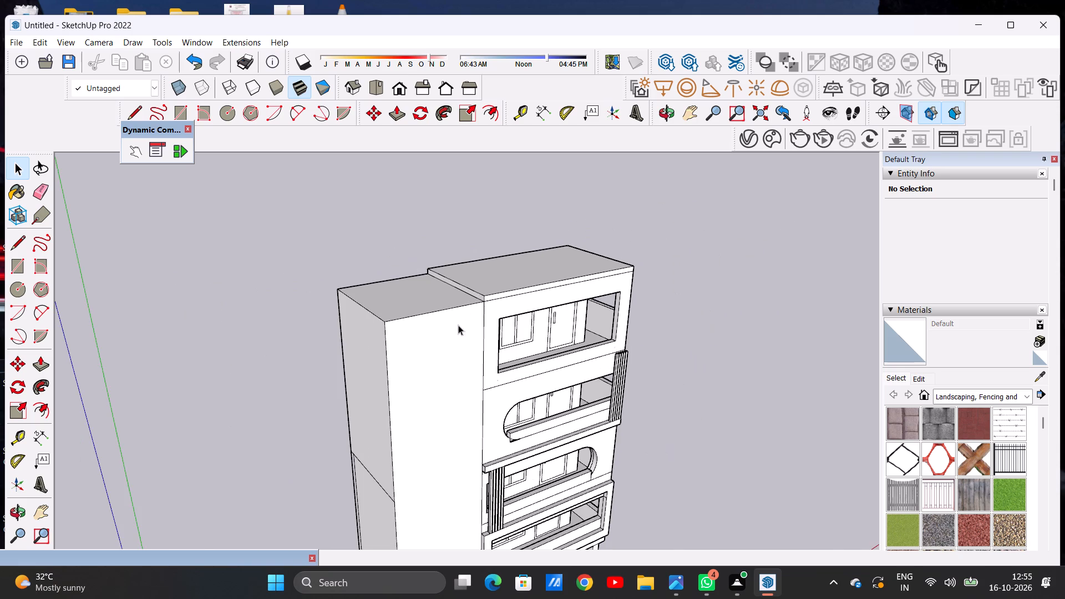
pyautogui.moveTo(427, 326); pyautogui.dragTo(248, 279, button='middle')
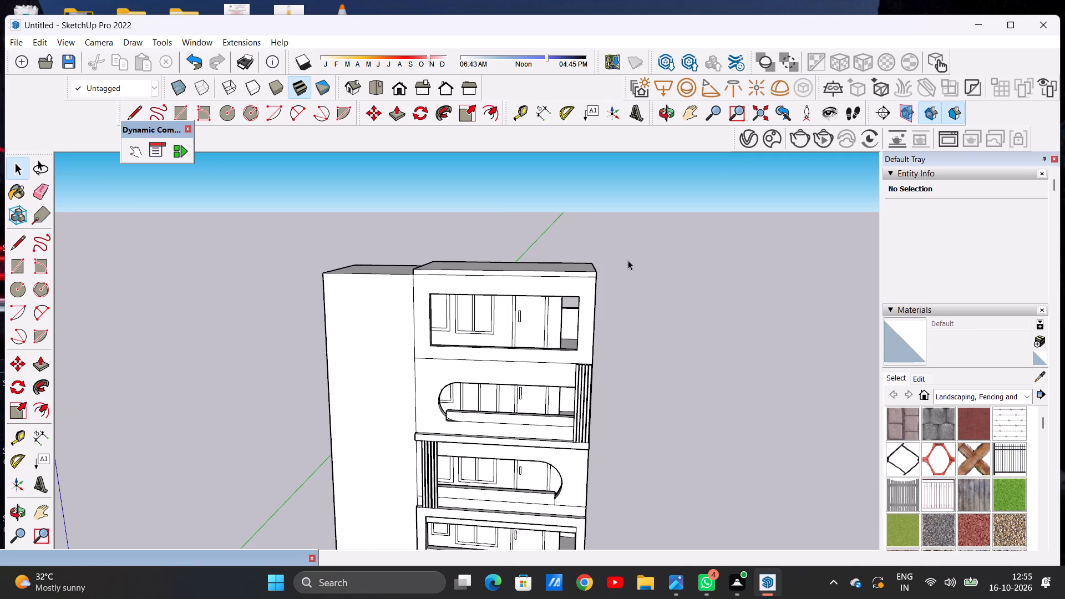
pyautogui.scroll(4, 628, 260)
pyautogui.scroll(-3, 598, 263)
pyautogui.scroll(6, 584, 258)
pyautogui.moveTo(570, 275); pyautogui.dragTo(567, 282, button='middle')
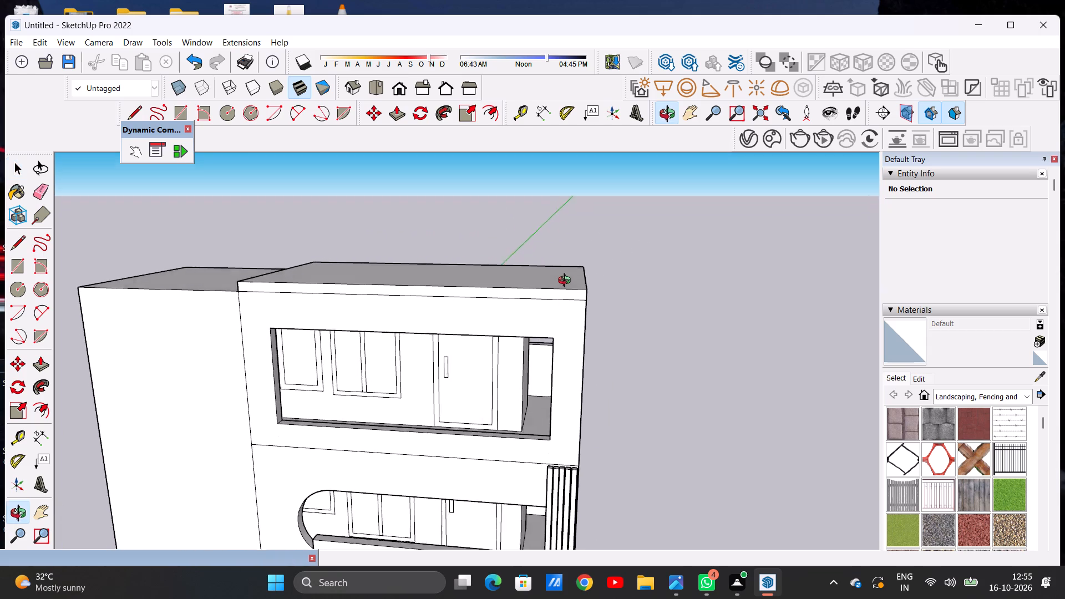
pyautogui.moveTo(567, 282); pyautogui.dragTo(557, 322, button='middle')
pyautogui.scroll(1, 557, 322)
pyautogui.press('p')
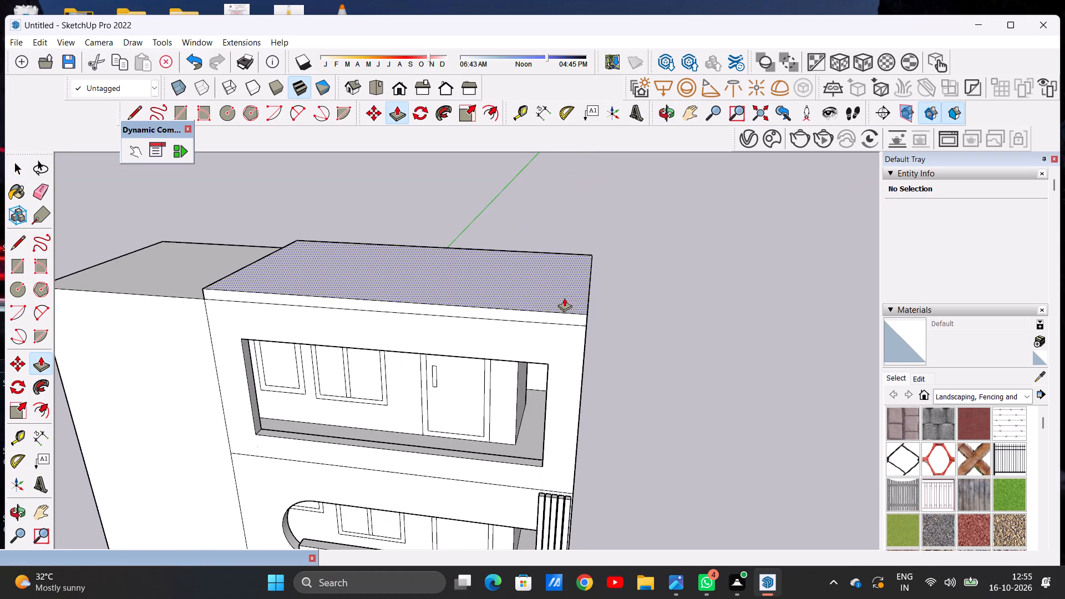
pyautogui.click(571, 293)
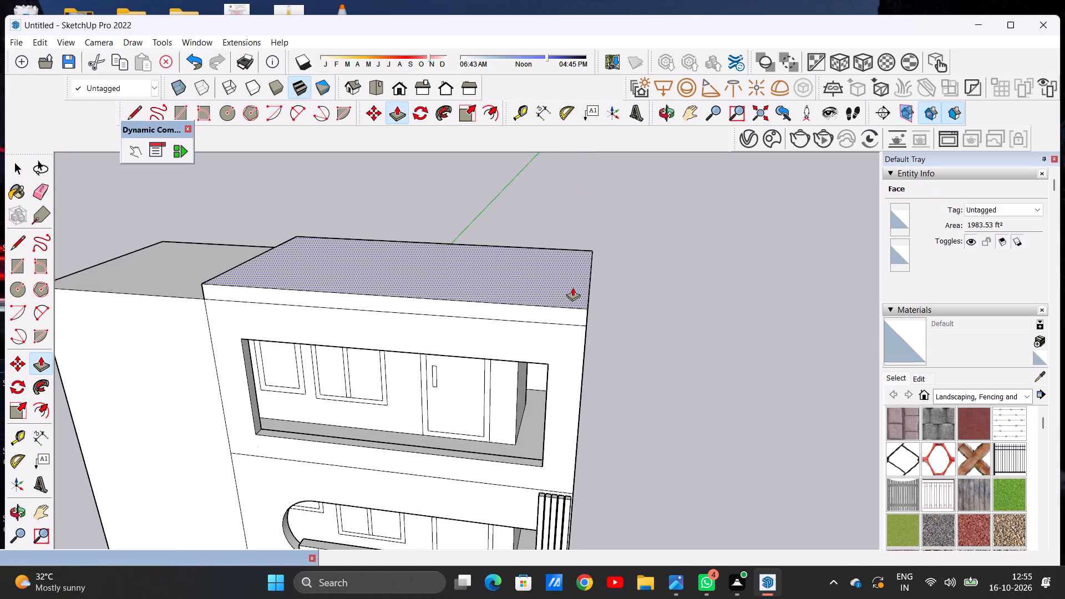
pyautogui.click(572, 287)
pyautogui.press('space')
# Push/Pull the top floor's front face around the balcony opening slightly outward as a projecting frame below the roof slab.
pyautogui.scroll(-8, 596, 295)
pyautogui.moveTo(515, 386); pyautogui.dragTo(515, 370, button='middle')
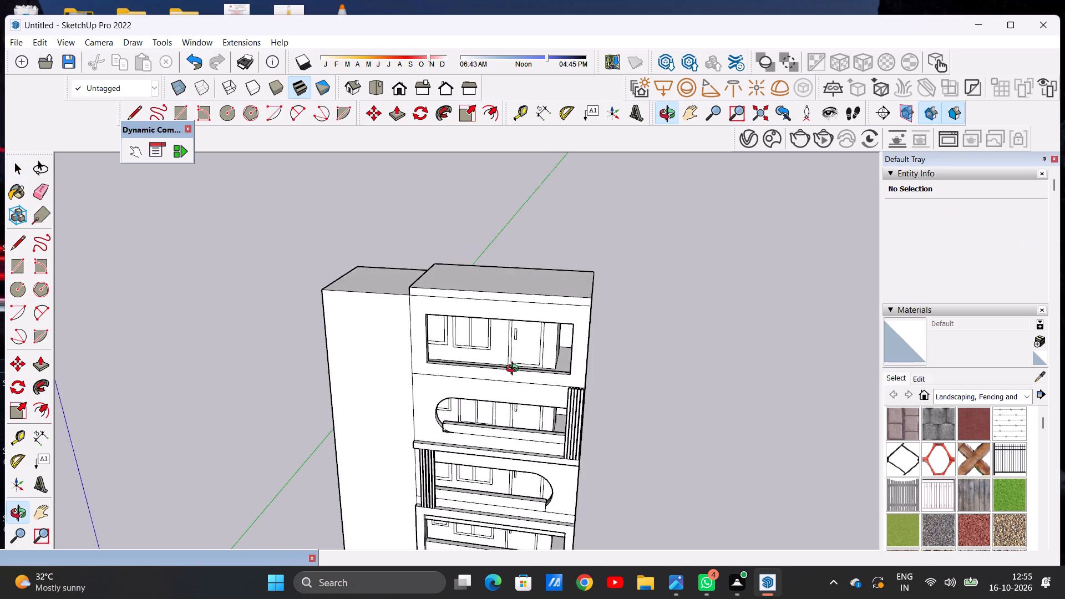
pyautogui.moveTo(515, 370); pyautogui.dragTo(547, 339, button='middle')
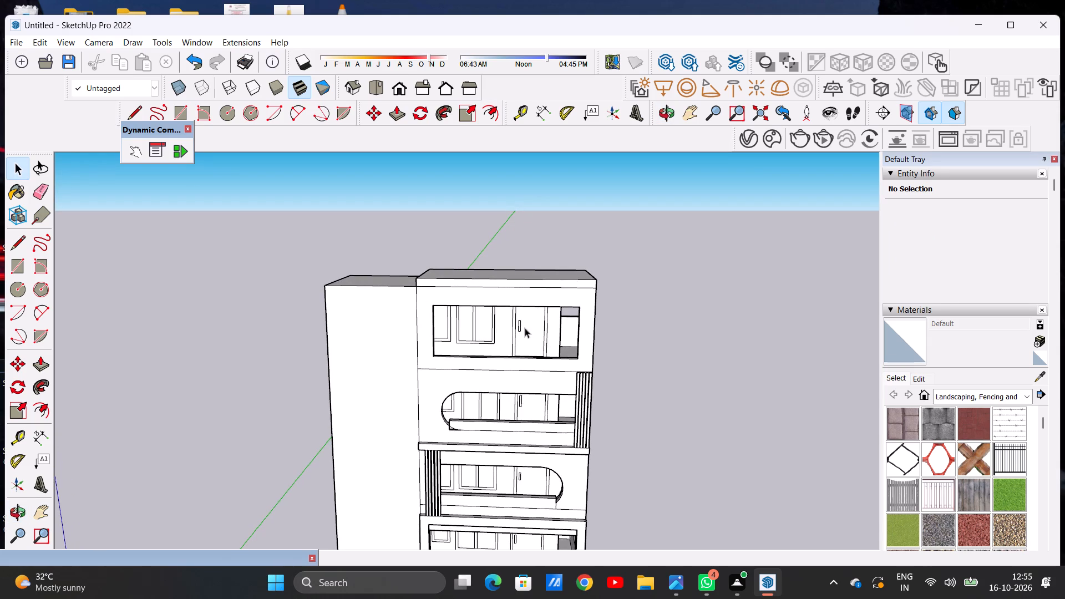
pyautogui.scroll(-2, 479, 327)
pyautogui.moveTo(388, 331); pyautogui.dragTo(675, 343, button='middle')
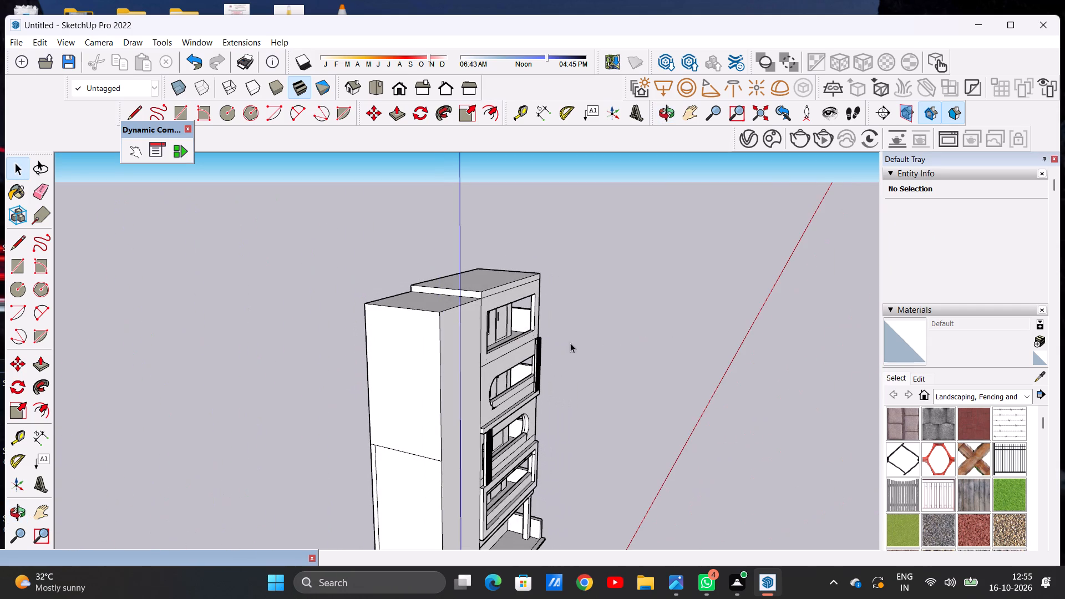
pyautogui.scroll(11, 483, 338)
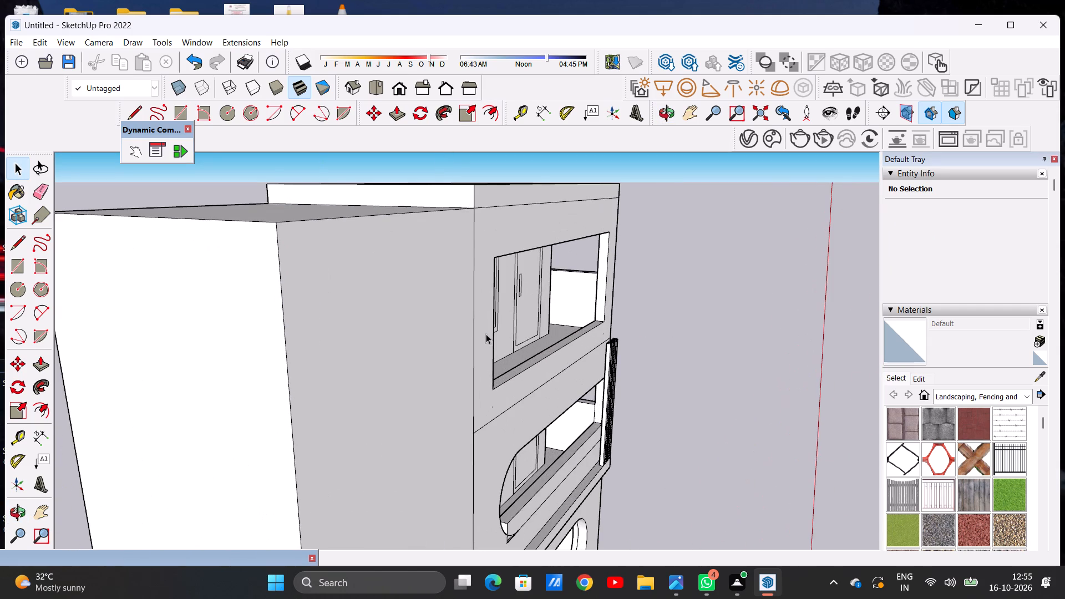
pyautogui.press('p')
pyautogui.click(484, 321)
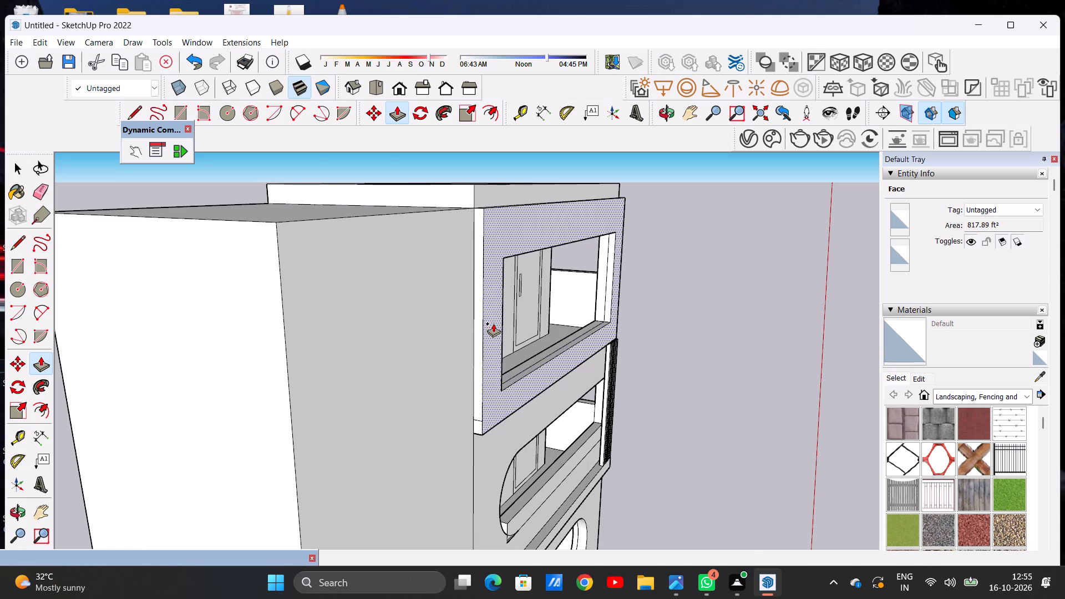
pyautogui.click(495, 323)
pyautogui.press('space')
# Erase the short seam line near the bottom of the projecting top-floor frame's side face, beside the tower.
pyautogui.scroll(-7, 451, 295)
pyautogui.moveTo(524, 314); pyautogui.dragTo(510, 314, button='middle')
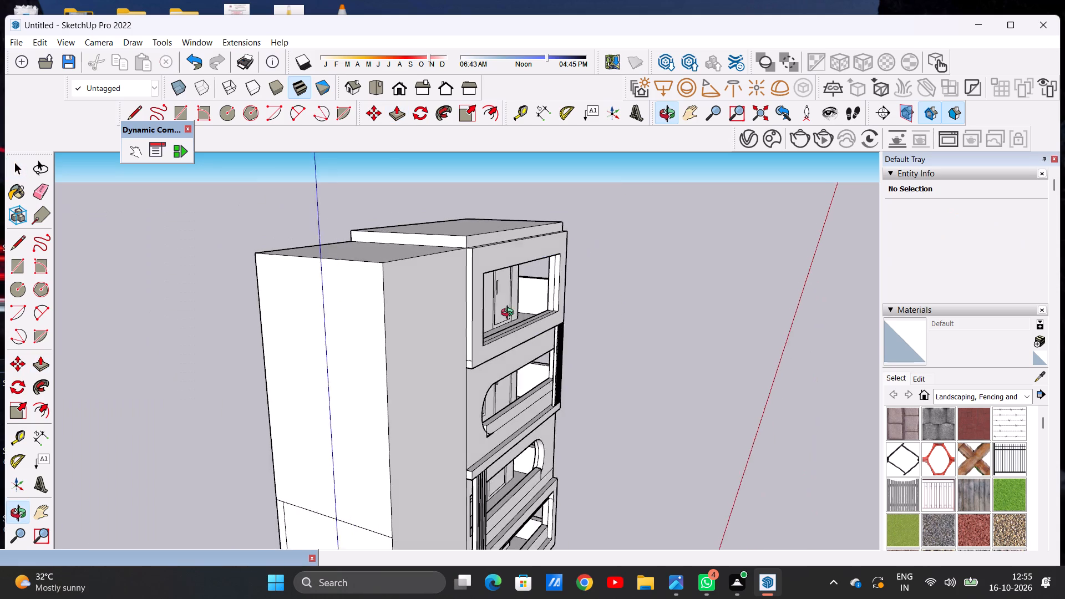
pyautogui.moveTo(510, 314); pyautogui.dragTo(488, 343, button='middle')
pyautogui.scroll(6, 447, 373)
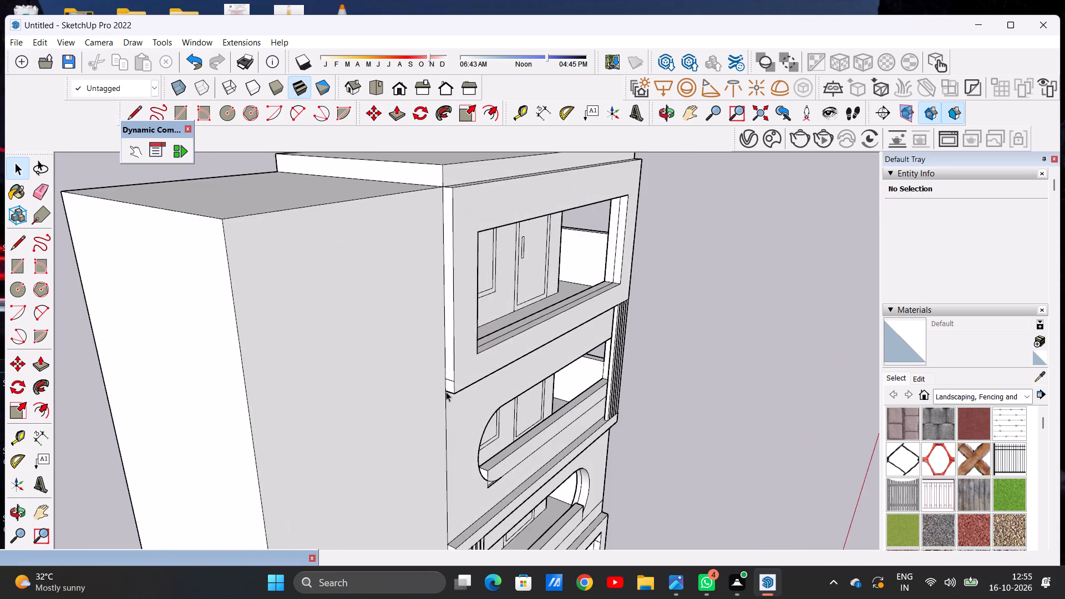
pyautogui.scroll(8, 446, 392)
pyautogui.scroll(-1, 446, 393)
pyautogui.press('e')
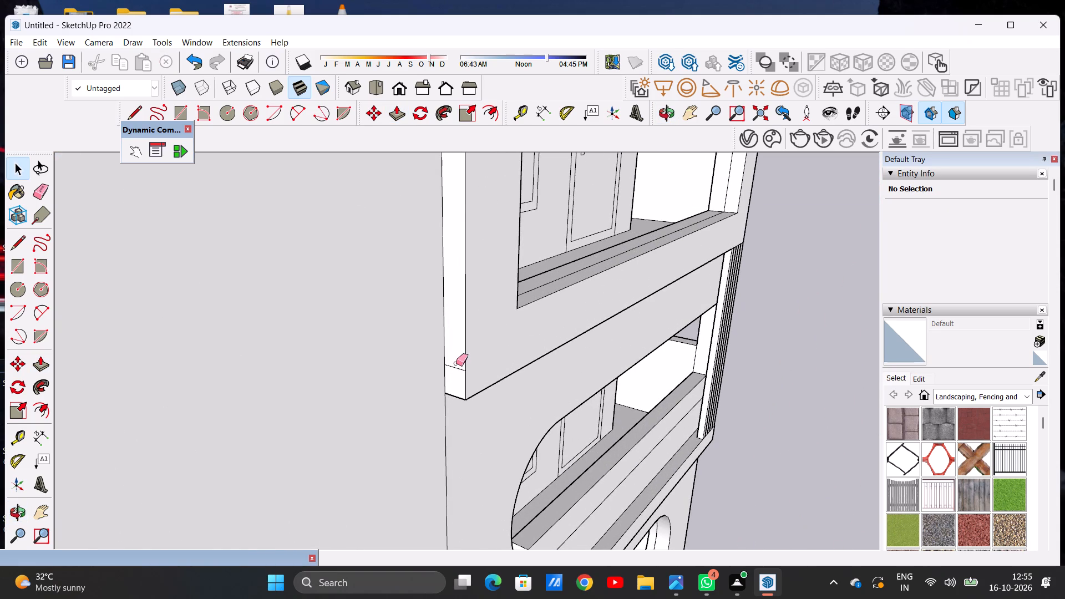
pyautogui.moveTo(456, 363); pyautogui.dragTo(453, 373)
pyautogui.press('space')
# Push/Pull the inner strip of the top-floor front balcony ledge upward as a raised parapet set back from the frame.
pyautogui.scroll(-7, 390, 306)
pyautogui.moveTo(596, 276); pyautogui.dragTo(463, 294, button='middle')
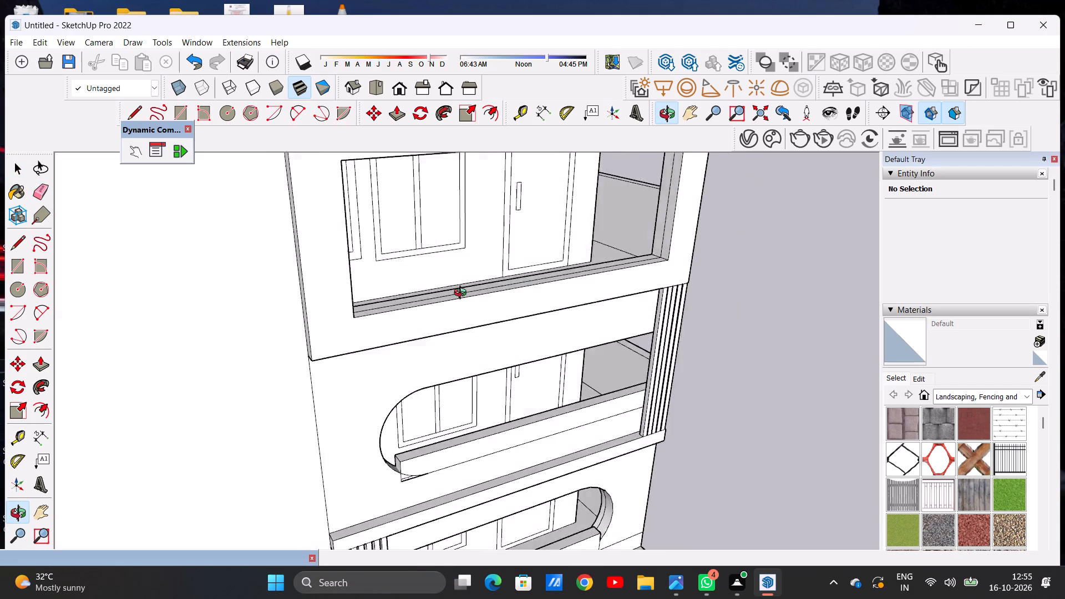
pyautogui.moveTo(463, 294); pyautogui.dragTo(370, 306, button='middle')
pyautogui.scroll(2, 370, 306)
pyautogui.scroll(-4, 570, 279)
pyautogui.moveTo(610, 286); pyautogui.dragTo(592, 385, button='middle')
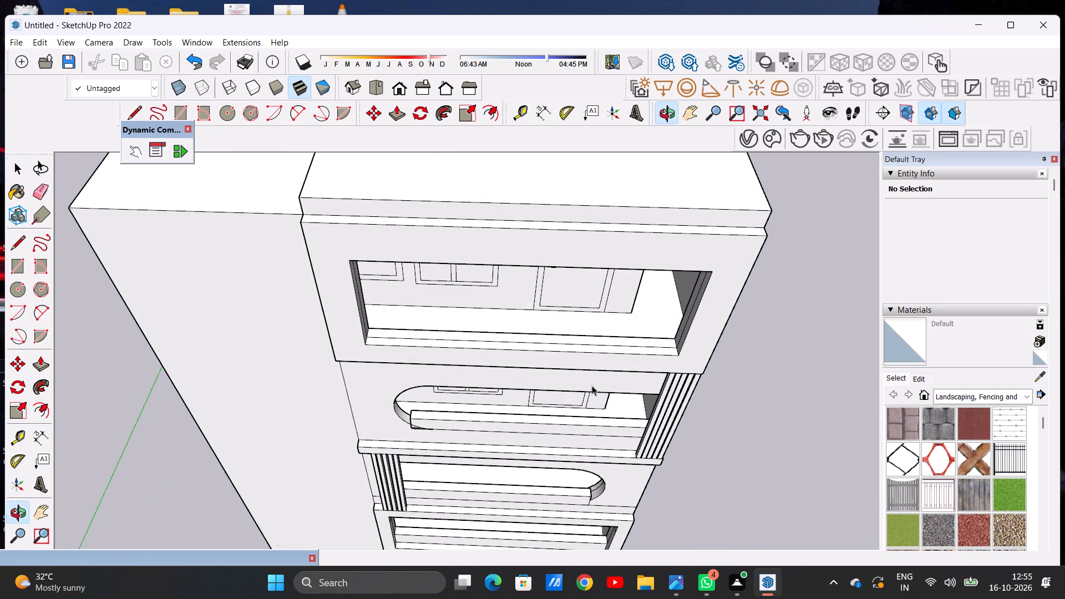
pyautogui.scroll(11, 634, 346)
pyautogui.press('p')
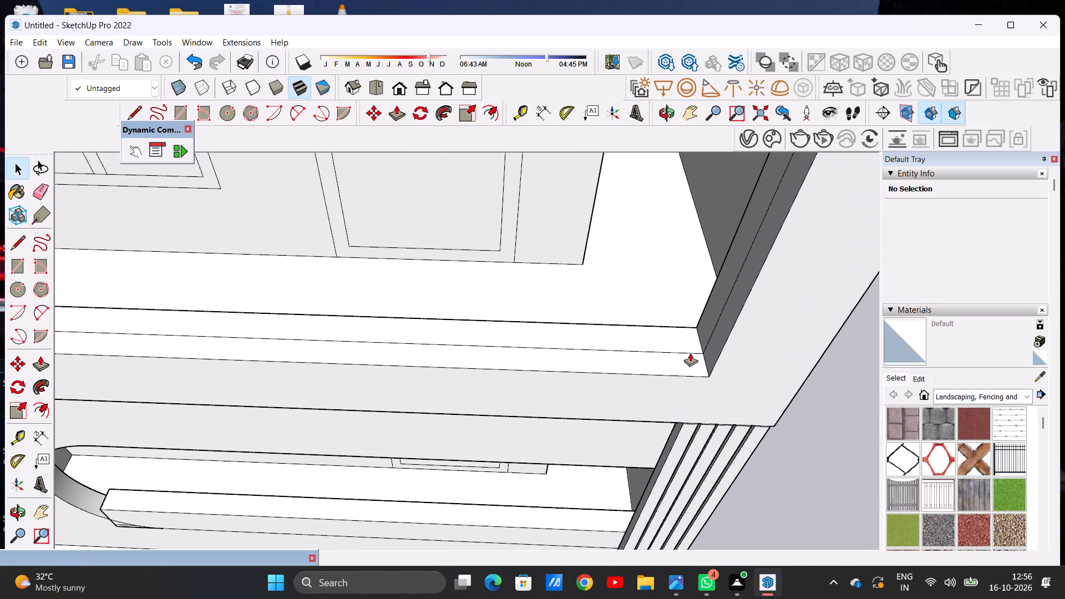
pyautogui.click(696, 332)
pyautogui.scroll(-10, 719, 288)
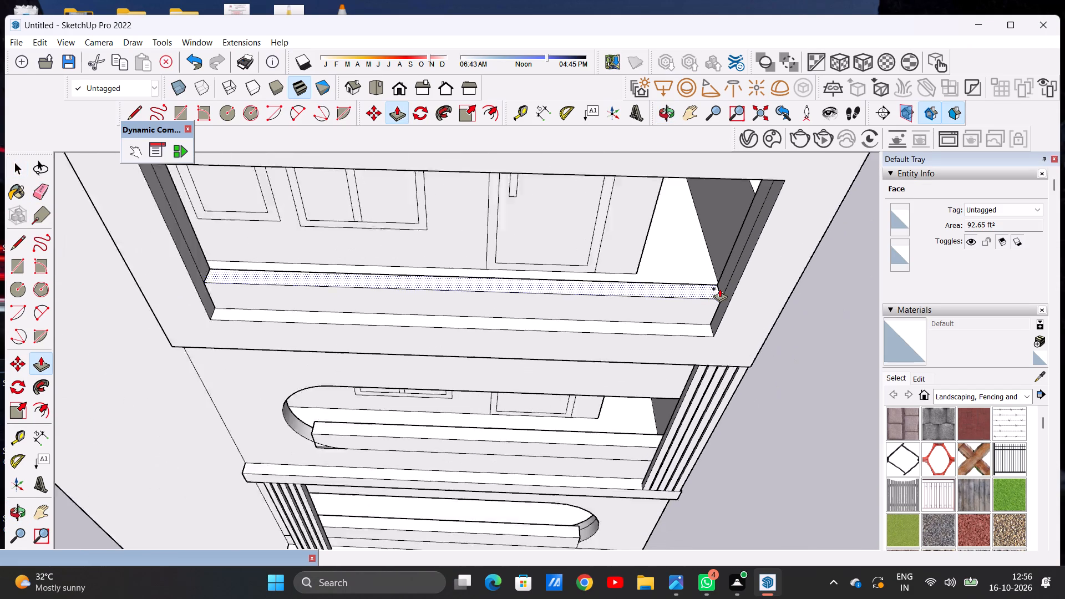
pyautogui.scroll(-2, 719, 288)
pyautogui.click(726, 274)
pyautogui.press('space')
# Examine the whole building from the front, side and rear, comparing the balcony frames and parapets floor by floor.
pyautogui.scroll(-7, 550, 303)
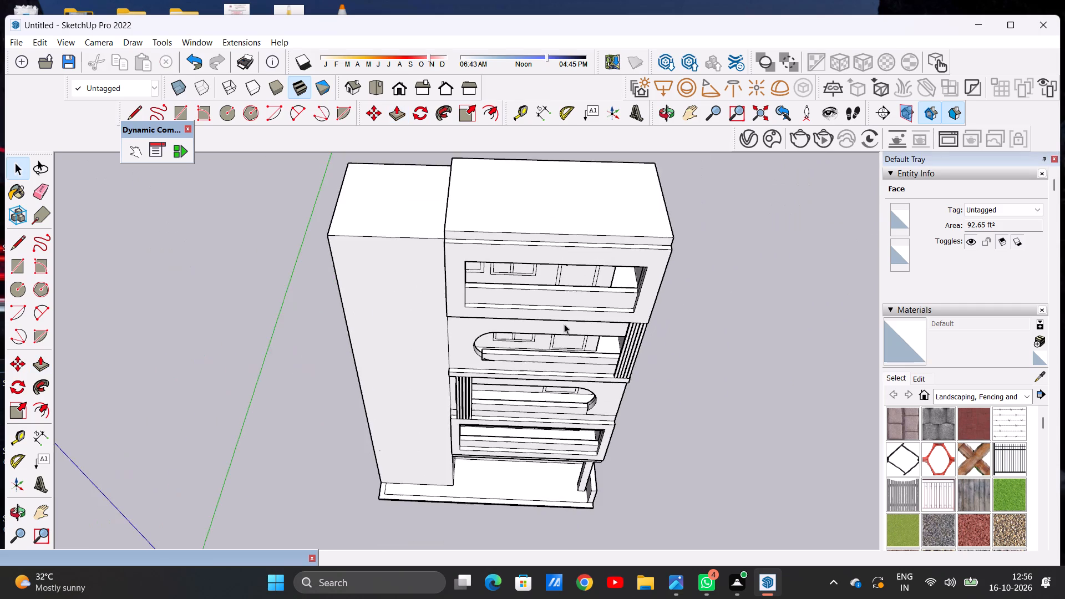
pyautogui.moveTo(564, 331); pyautogui.dragTo(569, 192, button='middle')
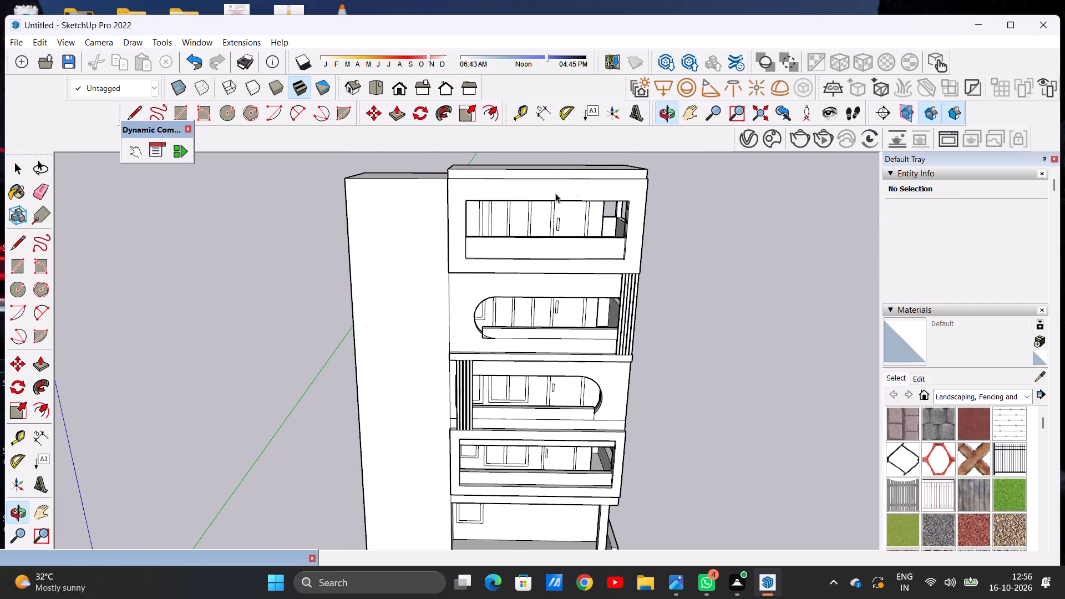
pyautogui.scroll(-3, 495, 271)
pyautogui.scroll(5, 570, 238)
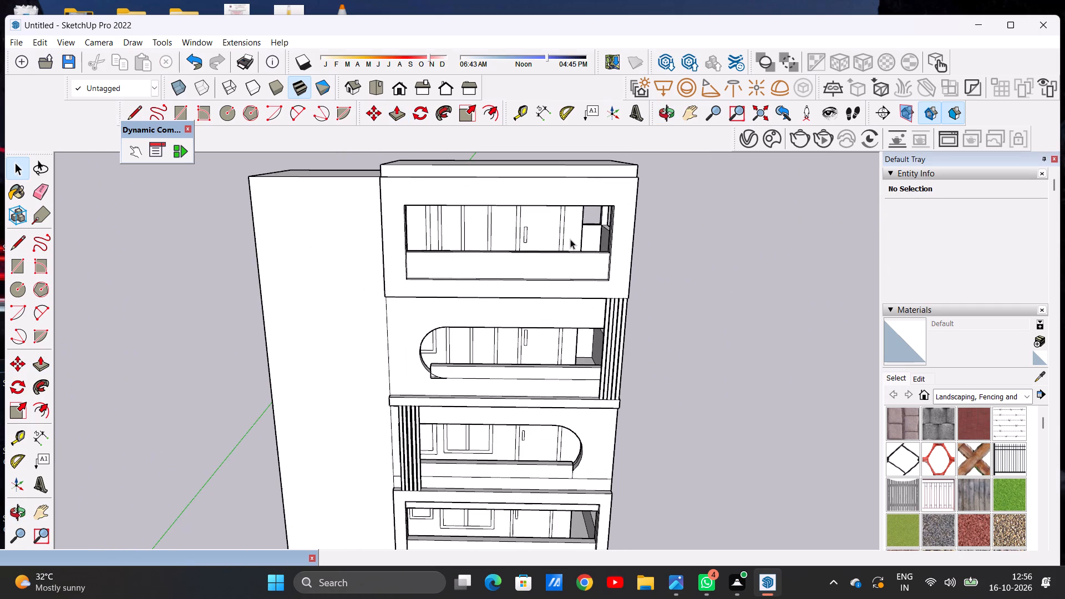
pyautogui.scroll(-4, 595, 242)
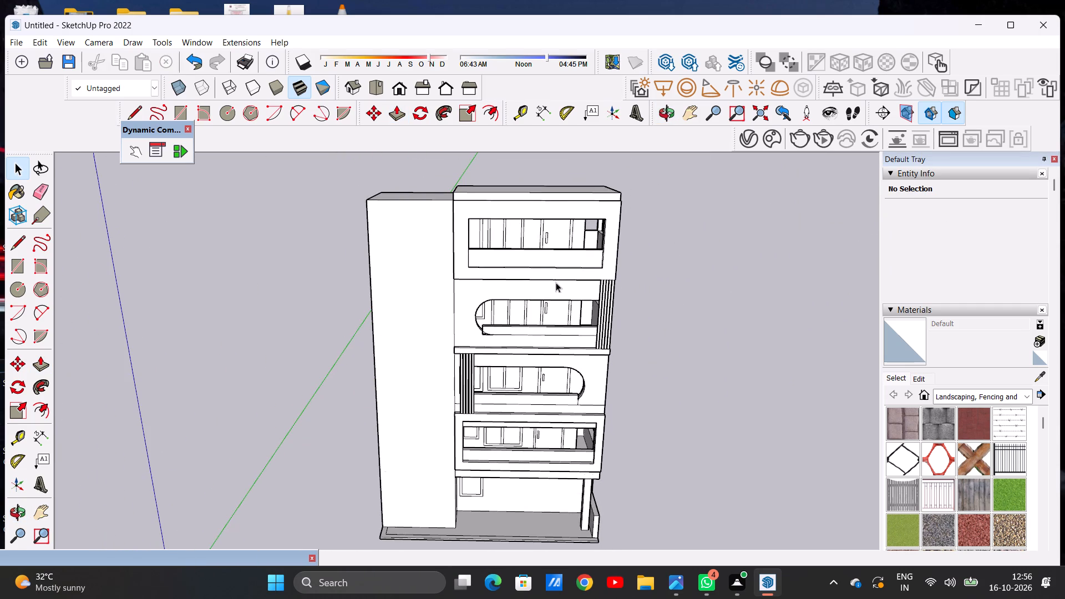
pyautogui.moveTo(555, 282); pyautogui.dragTo(549, 258, button='middle')
pyautogui.scroll(-5, 424, 282)
pyautogui.scroll(1, 483, 252)
pyautogui.scroll(-1, 483, 252)
pyautogui.scroll(3, 483, 252)
pyautogui.moveTo(589, 256); pyautogui.dragTo(285, 271, button='middle')
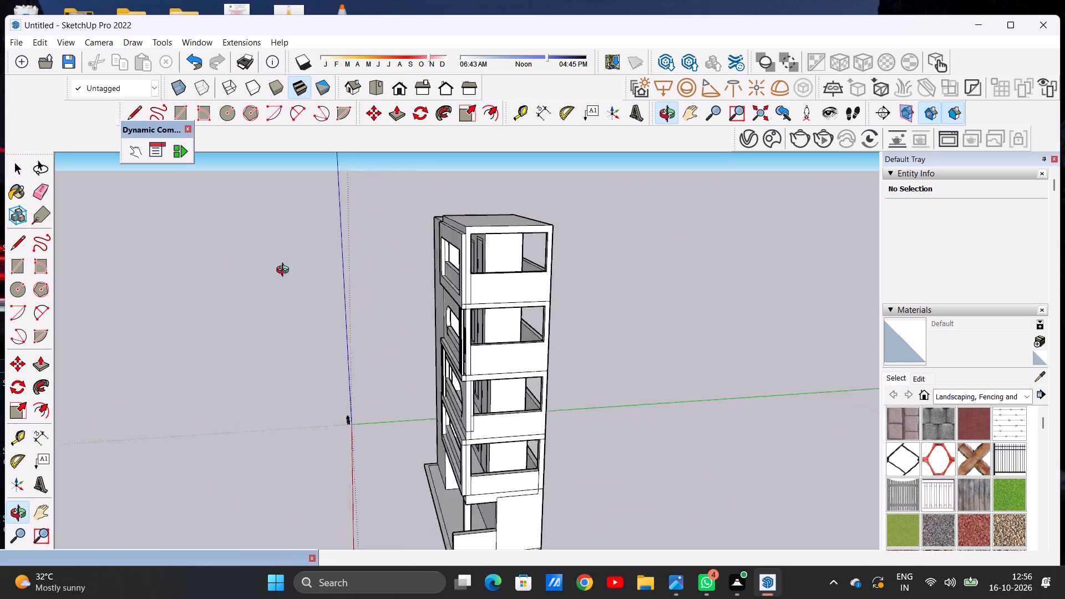
pyautogui.moveTo(285, 271); pyautogui.dragTo(582, 275, button='middle')
pyautogui.moveTo(596, 266); pyautogui.dragTo(0, 266, button='middle')
pyautogui.scroll(7, 453, 278)
pyautogui.moveTo(382, 253); pyautogui.dragTo(393, 378, button='middle')
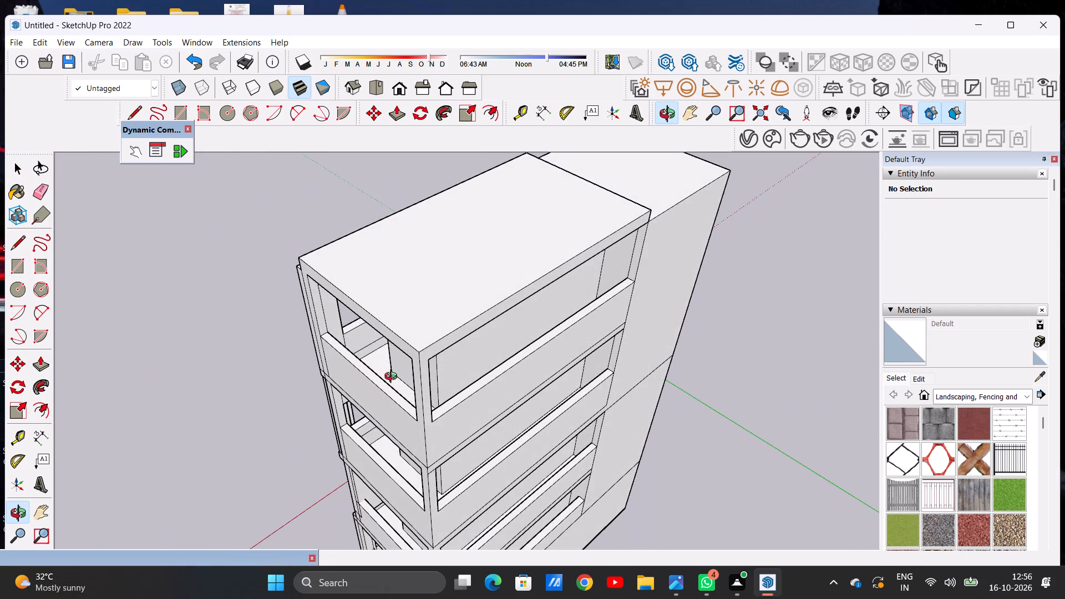
pyautogui.moveTo(393, 378); pyautogui.dragTo(422, 380, button='middle')
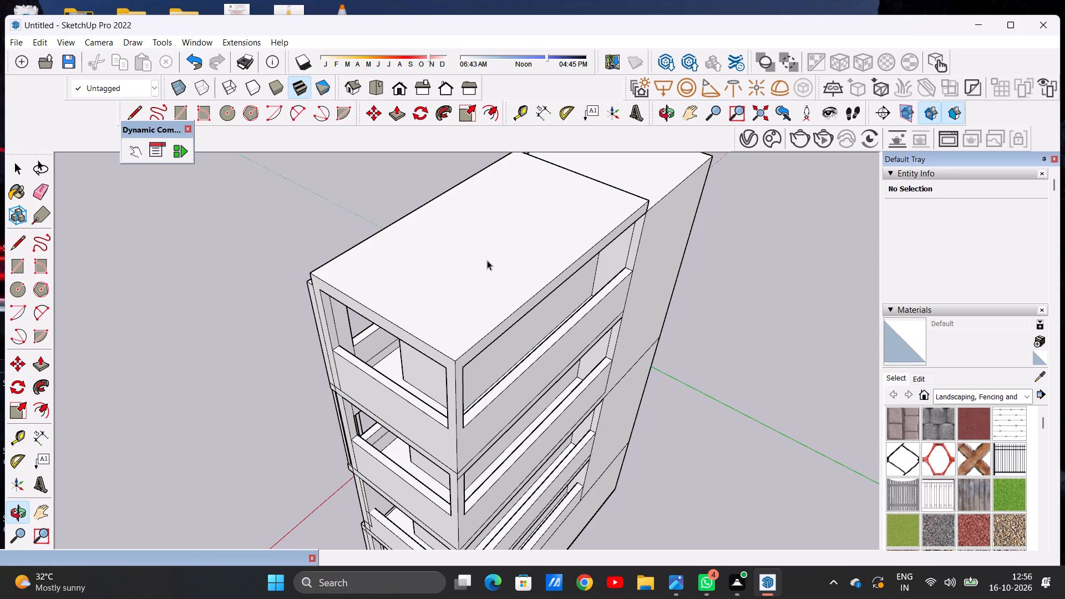
pyautogui.scroll(-7, 491, 252)
pyautogui.scroll(11, 467, 490)
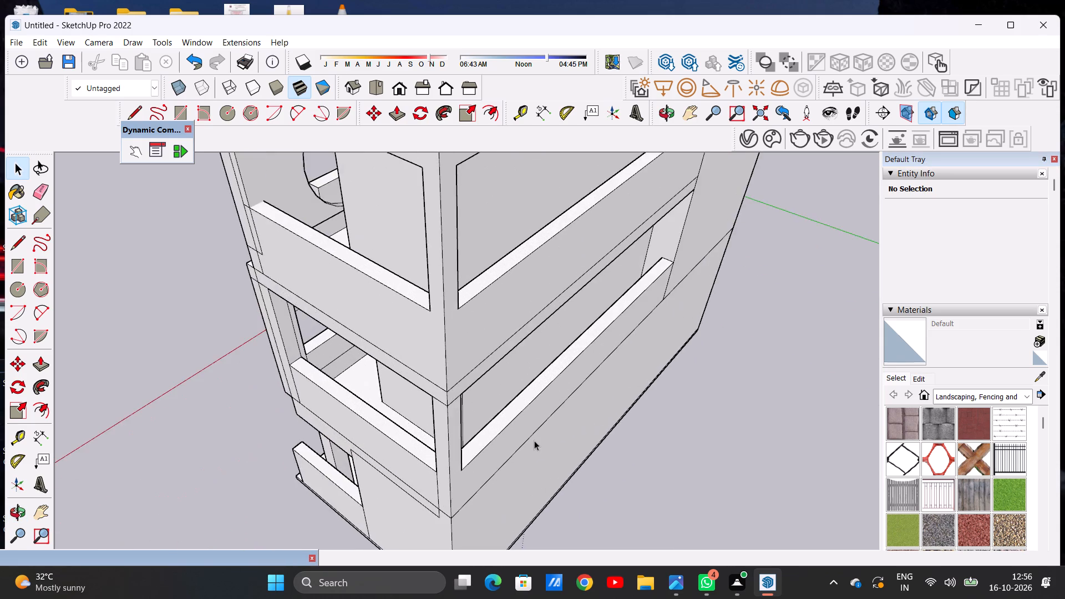
pyautogui.moveTo(544, 439); pyautogui.dragTo(704, 349, button='middle')
pyautogui.moveTo(303, 350); pyautogui.dragTo(516, 364, button='middle')
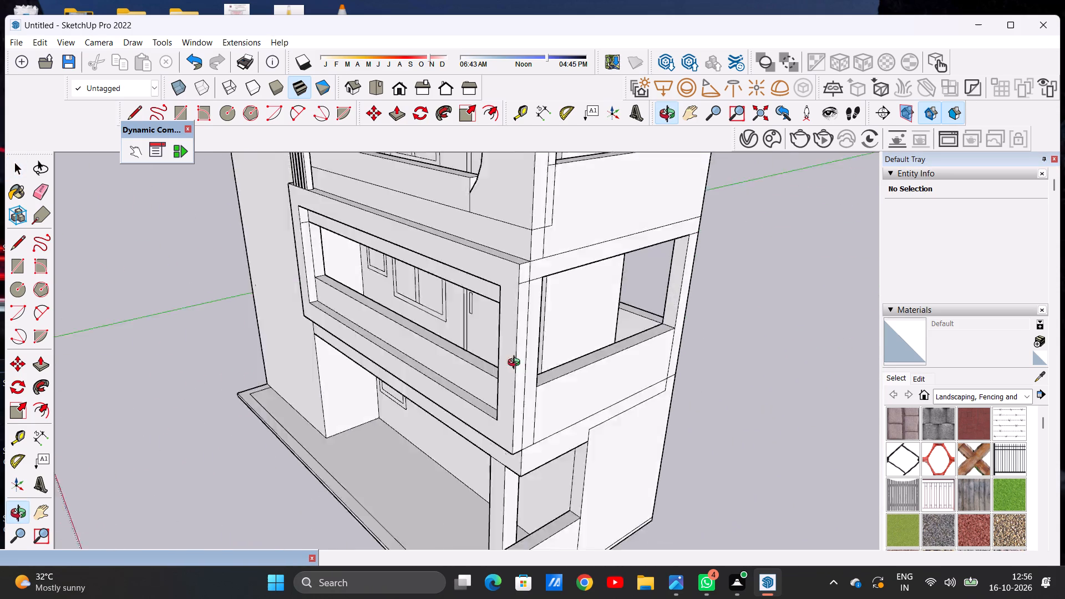
pyautogui.moveTo(516, 364); pyautogui.dragTo(593, 360, button='middle')
pyautogui.moveTo(358, 370); pyautogui.dragTo(512, 363, button='middle')
pyautogui.scroll(1, 512, 363)
pyautogui.scroll(-5, 483, 358)
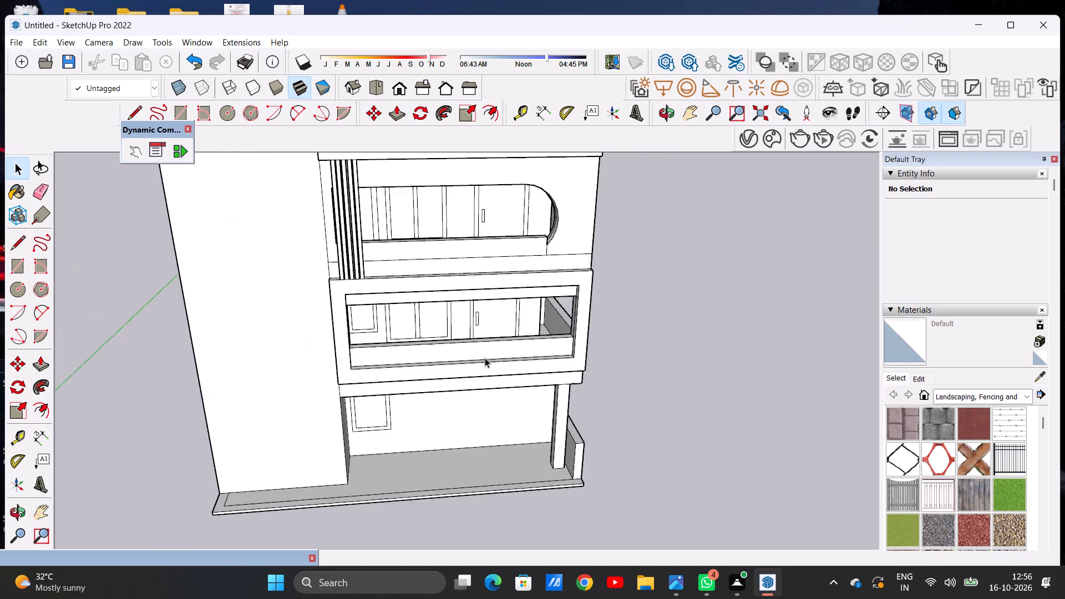
pyautogui.scroll(-16, 485, 358)
pyautogui.scroll(6, 483, 258)
pyautogui.moveTo(419, 325); pyautogui.dragTo(389, 288, button='middle')
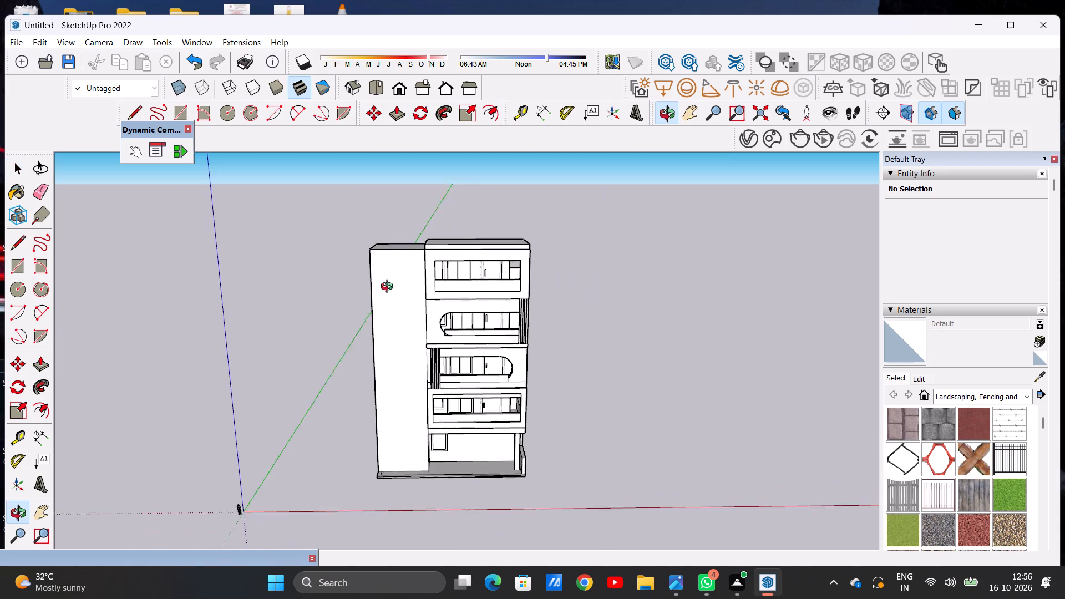
pyautogui.moveTo(389, 288); pyautogui.dragTo(373, 288, button='middle')
pyautogui.scroll(7, 390, 253)
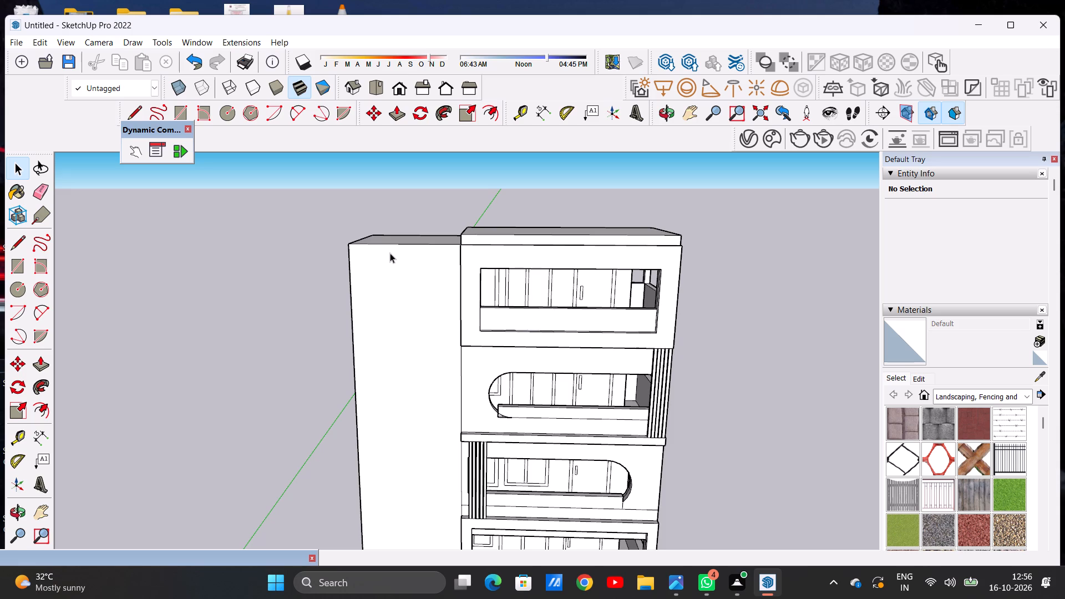
pyautogui.scroll(-10, 390, 253)
pyautogui.moveTo(398, 266); pyautogui.dragTo(422, 296, button='middle')
pyautogui.scroll(5, 407, 260)
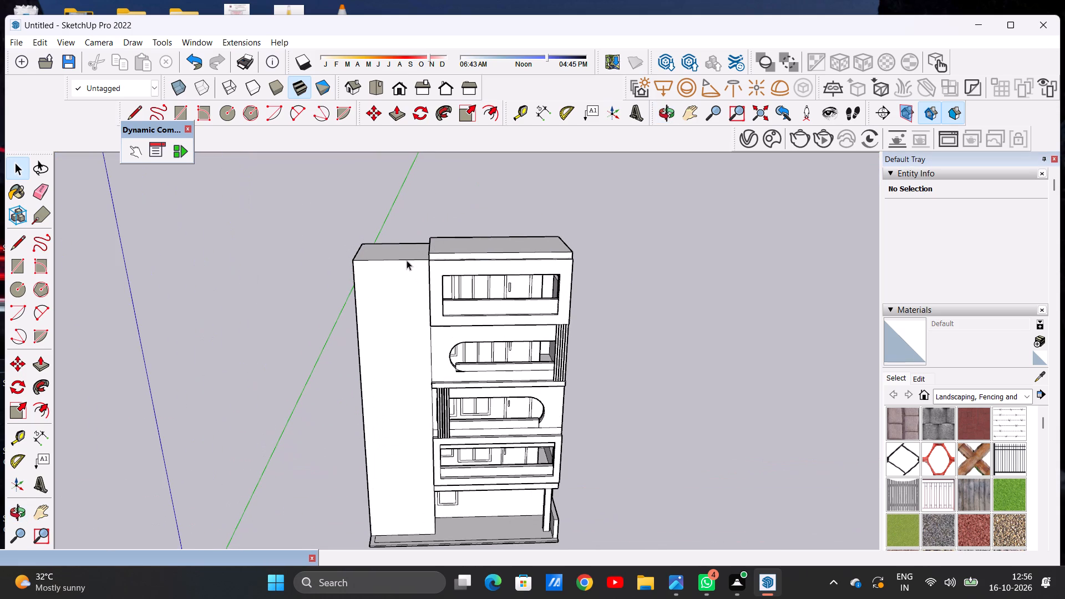
# Push/Pull the top face of the tower upward so it rises well above the main roof slab beside it.
pyautogui.press('p')
pyautogui.scroll(5, 400, 252)
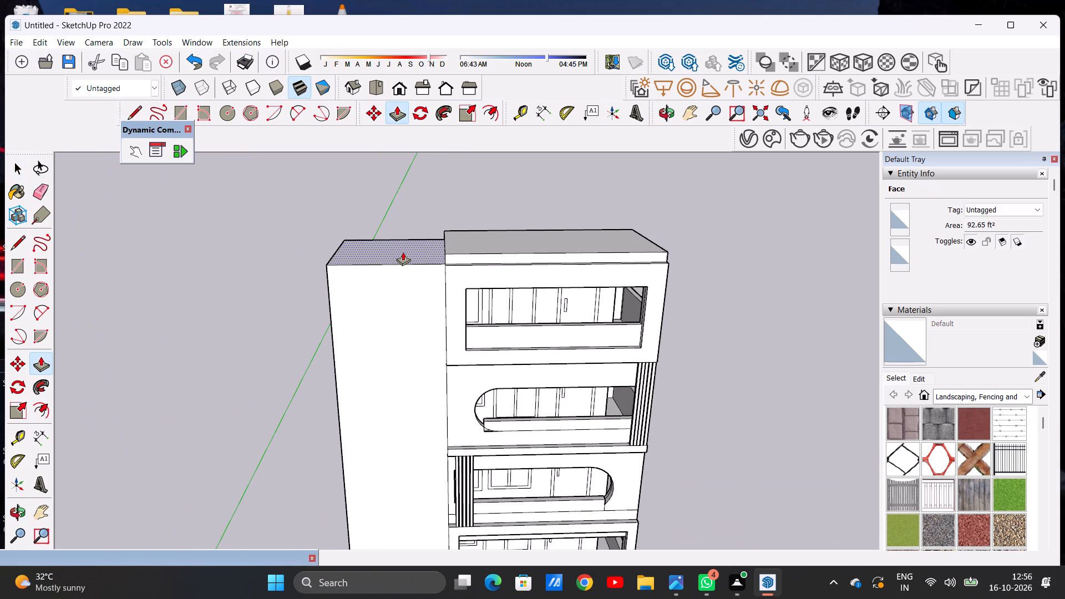
pyautogui.click(403, 252)
pyautogui.scroll(-6, 400, 201)
pyautogui.scroll(3, 426, 217)
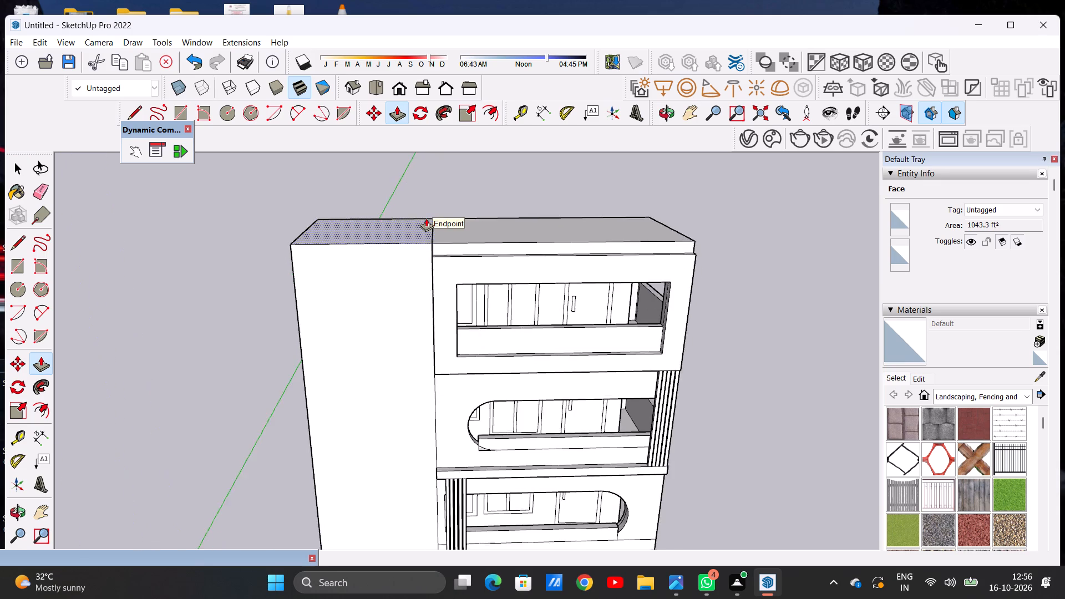
pyautogui.scroll(8, 426, 218)
pyautogui.click(442, 269)
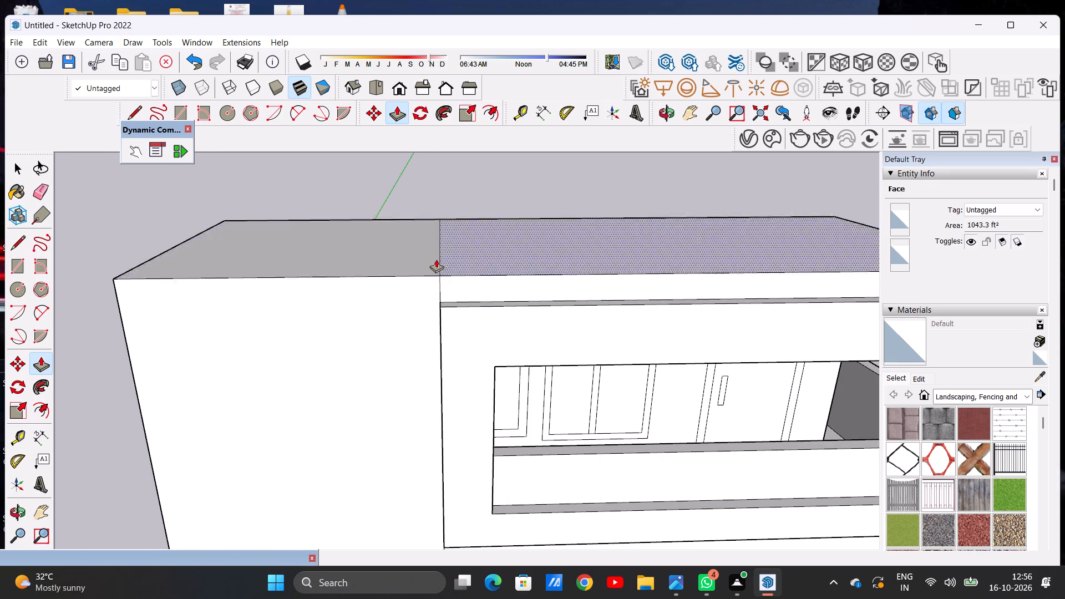
pyautogui.click(409, 255)
pyautogui.scroll(-20, 411, 217)
pyautogui.scroll(-2, 411, 217)
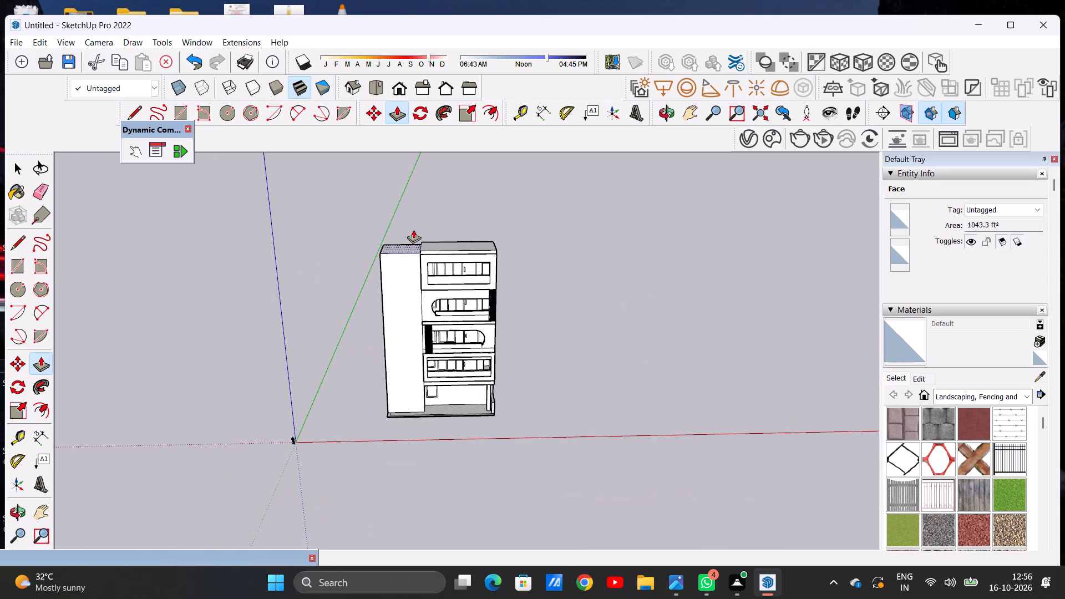
pyautogui.scroll(11, 411, 206)
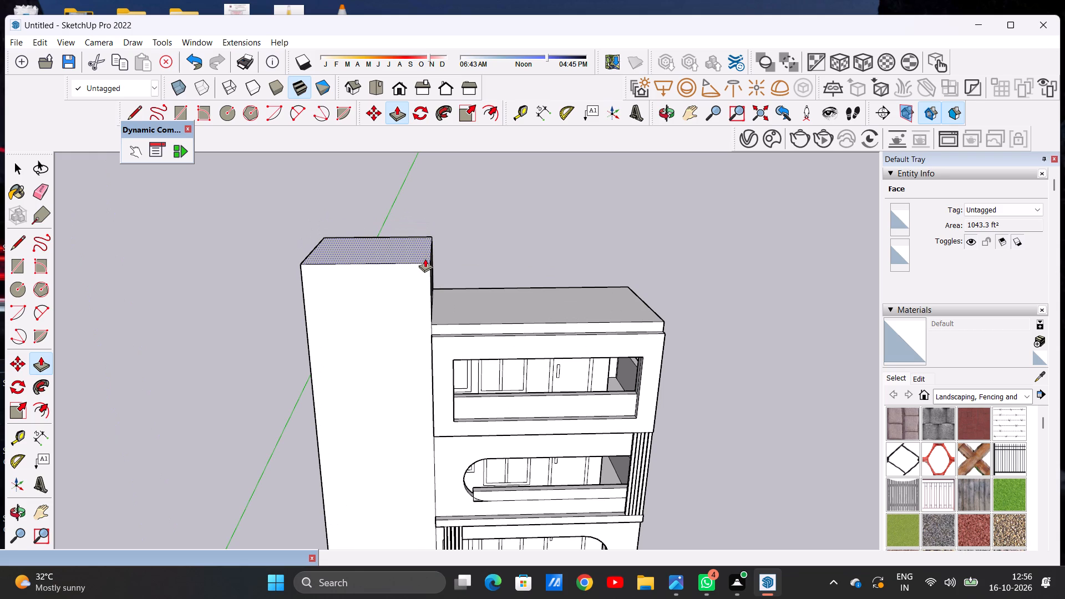
pyautogui.click(425, 258)
pyautogui.press('space')
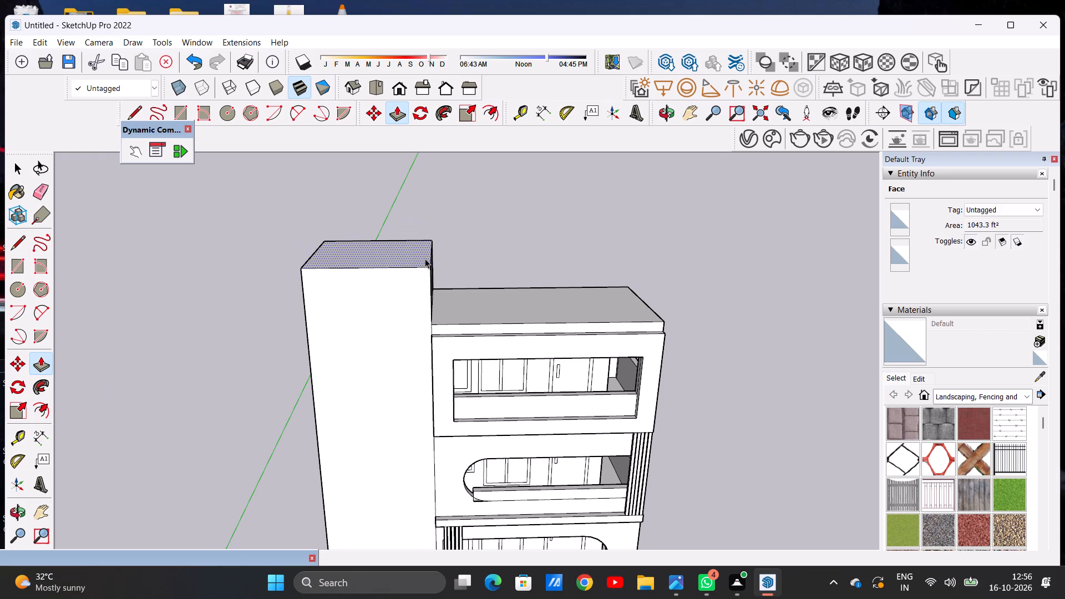
# Erase the vertical seam lines on the raised tower's side face above the main roof.
pyautogui.scroll(-7, 474, 276)
pyautogui.moveTo(470, 313); pyautogui.dragTo(282, 309, button='middle')
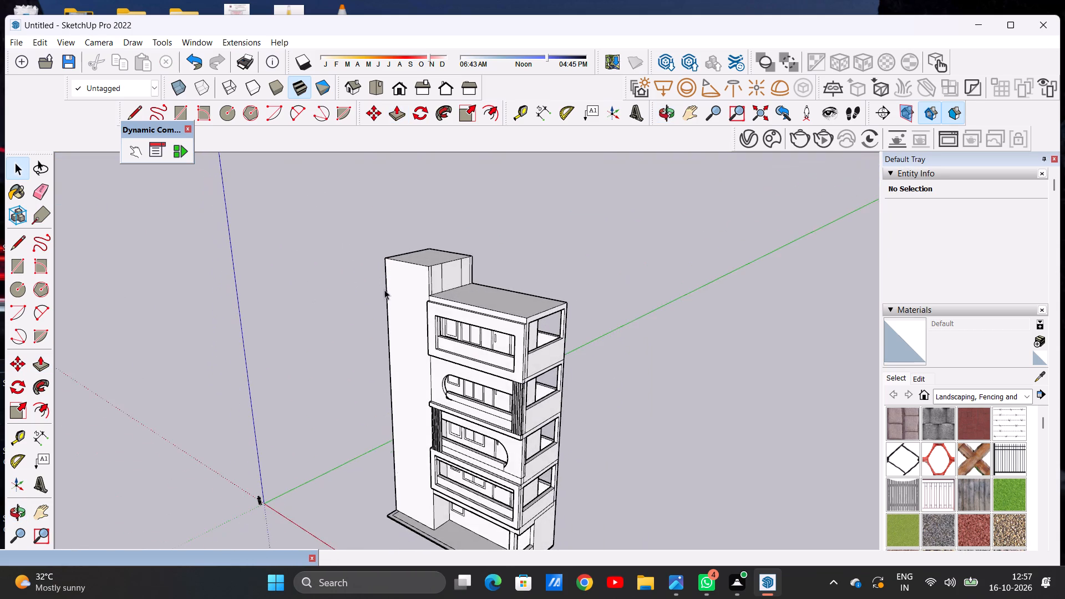
pyautogui.scroll(7, 384, 290)
pyautogui.moveTo(532, 285); pyautogui.dragTo(397, 318, button='middle')
pyautogui.press('e')
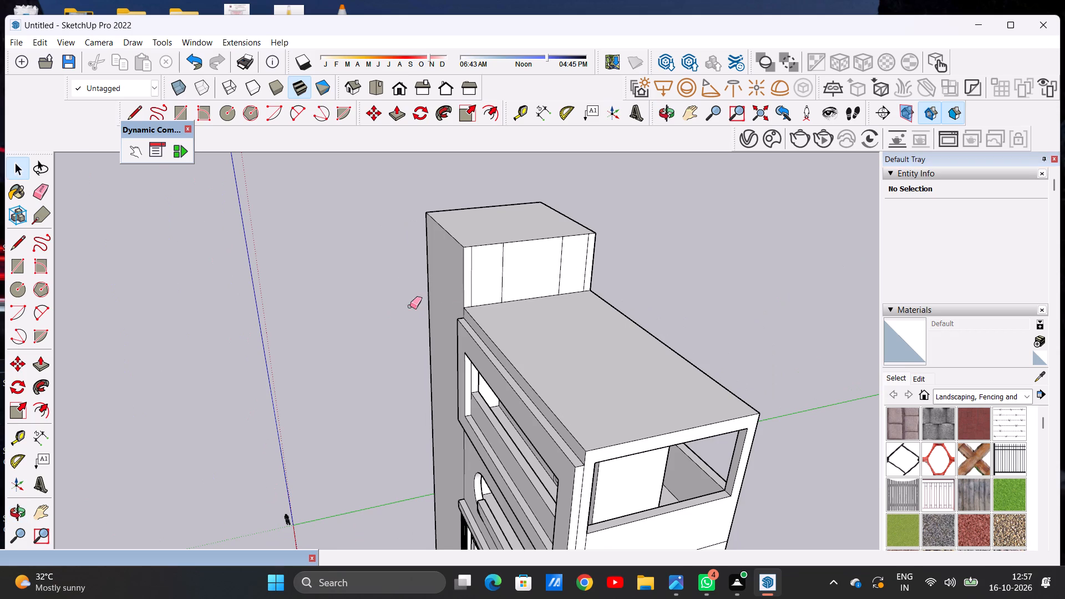
pyautogui.scroll(8, 466, 293)
pyautogui.click(473, 277)
pyautogui.moveTo(488, 270); pyautogui.dragTo(475, 276)
pyautogui.moveTo(523, 253); pyautogui.dragTo(554, 252)
pyautogui.moveTo(667, 225); pyautogui.dragTo(657, 231)
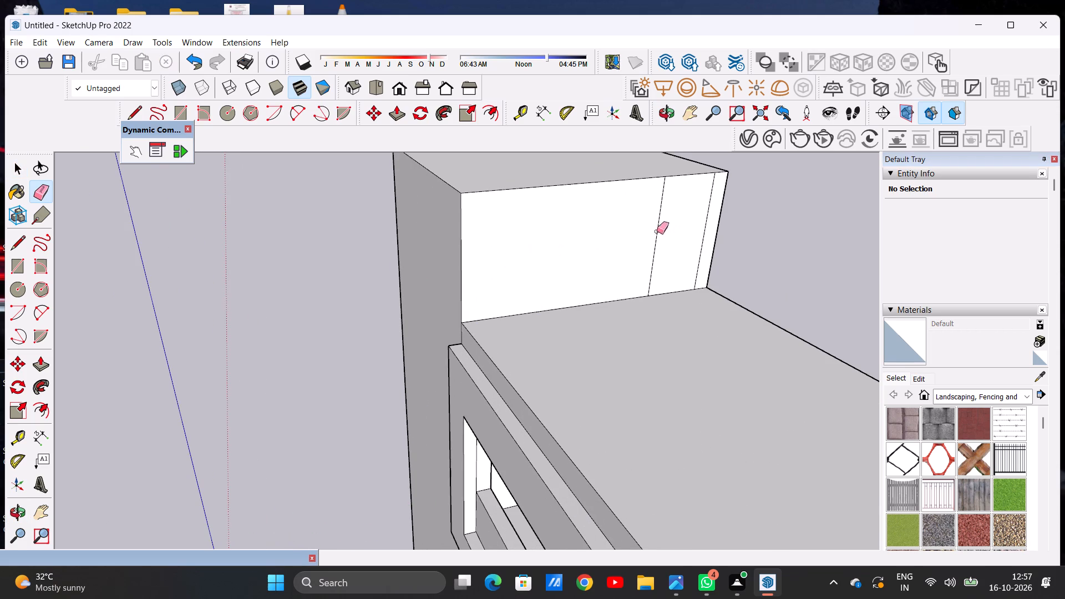
pyautogui.moveTo(657, 231); pyautogui.dragTo(645, 237)
pyautogui.scroll(5, 710, 231)
pyautogui.moveTo(710, 231); pyautogui.dragTo(688, 236)
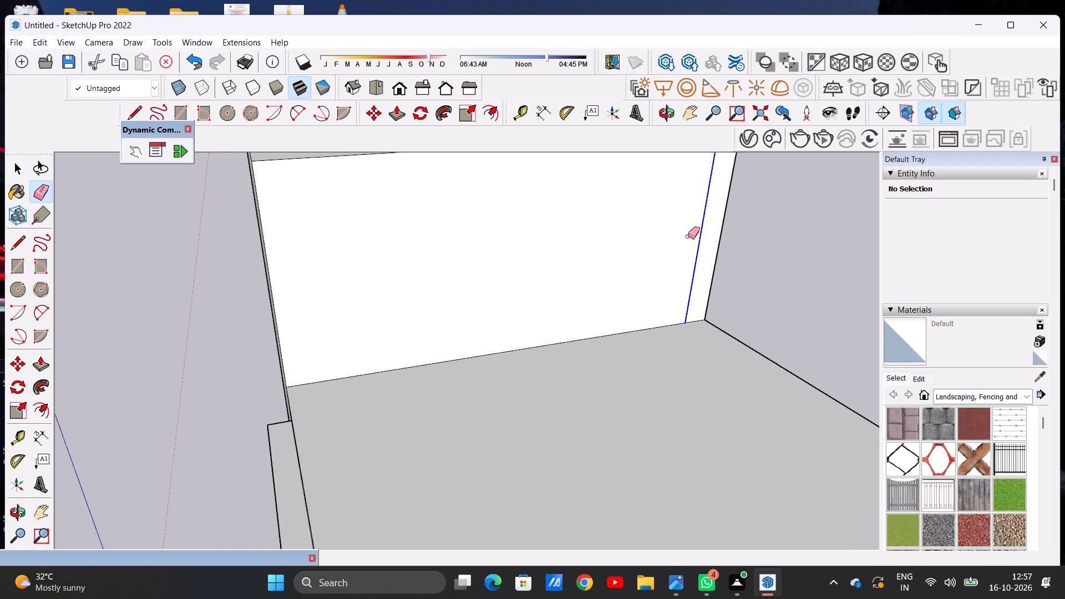
pyautogui.press('space')
# Push/Pull the tower's top face slightly upward as a separate thin cap slab with its own edge line.
pyautogui.scroll(-17, 551, 323)
pyautogui.moveTo(455, 324); pyautogui.dragTo(749, 259, button='middle')
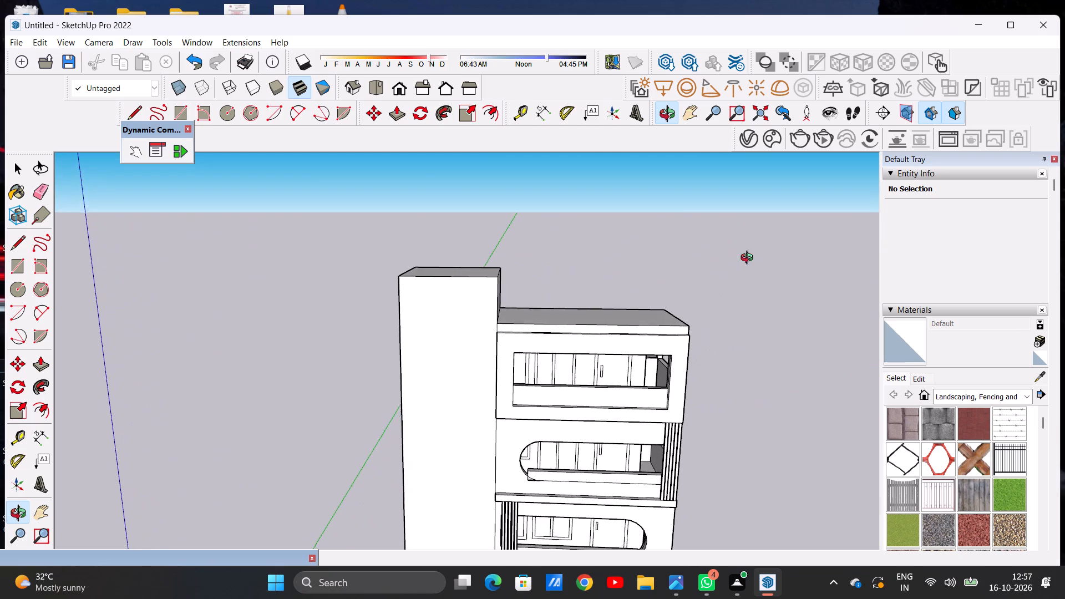
pyautogui.moveTo(749, 259); pyautogui.dragTo(760, 259, button='middle')
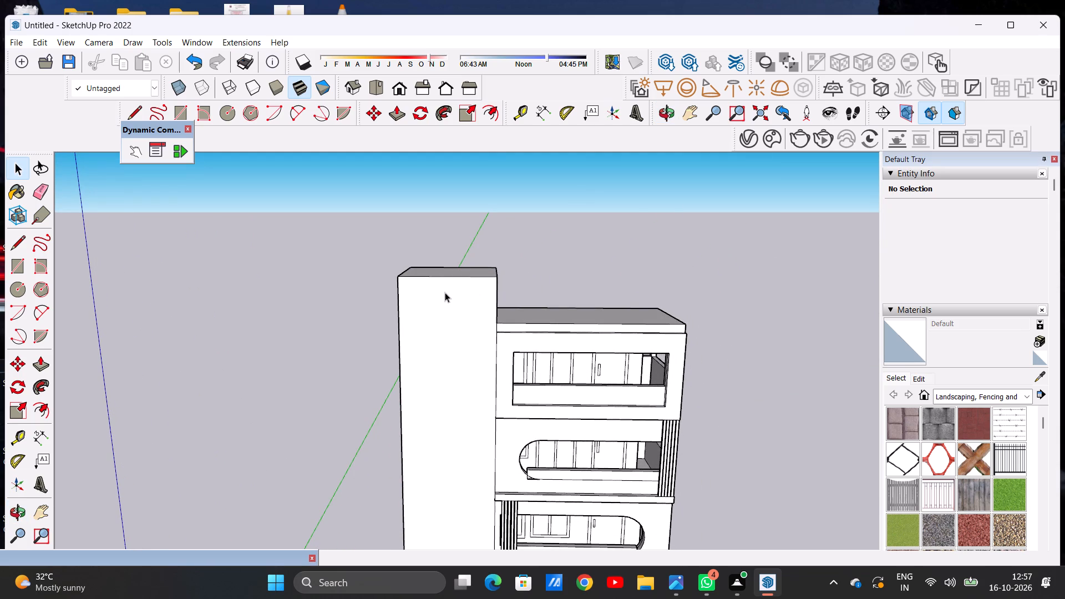
pyautogui.scroll(-3, 444, 291)
pyautogui.moveTo(486, 293); pyautogui.dragTo(344, 278, button='middle')
pyautogui.scroll(4, 494, 295)
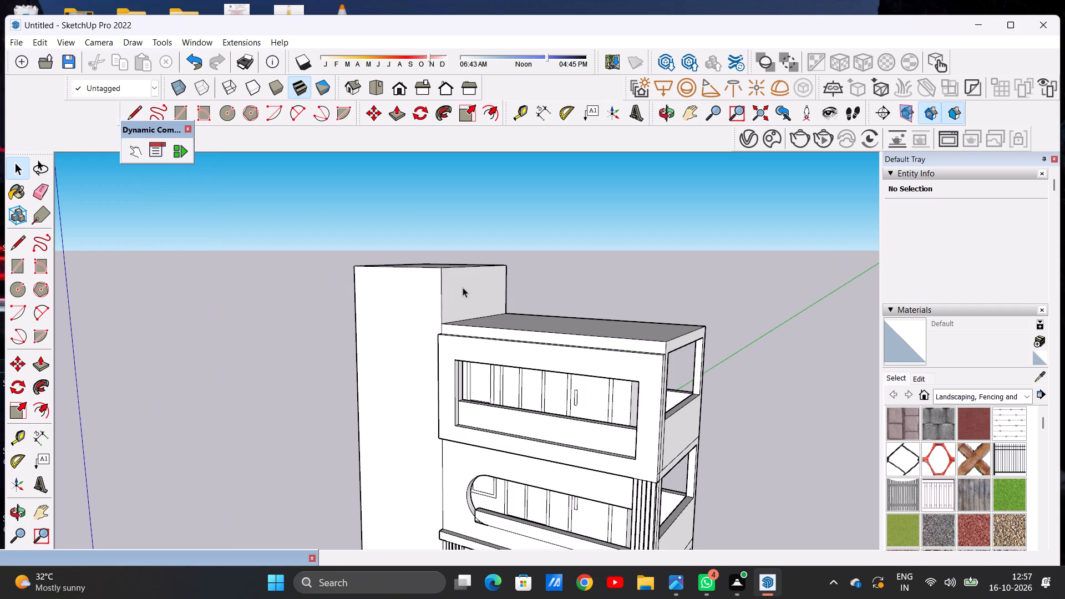
pyautogui.moveTo(366, 273); pyautogui.dragTo(463, 332, button='middle')
pyautogui.press('p')
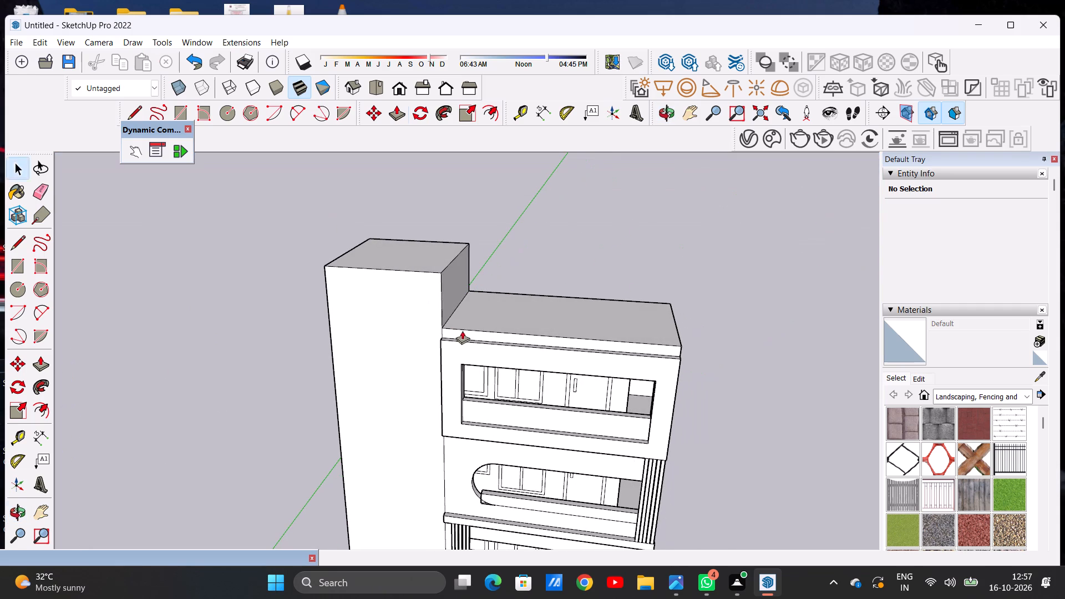
pyautogui.scroll(6, 429, 265)
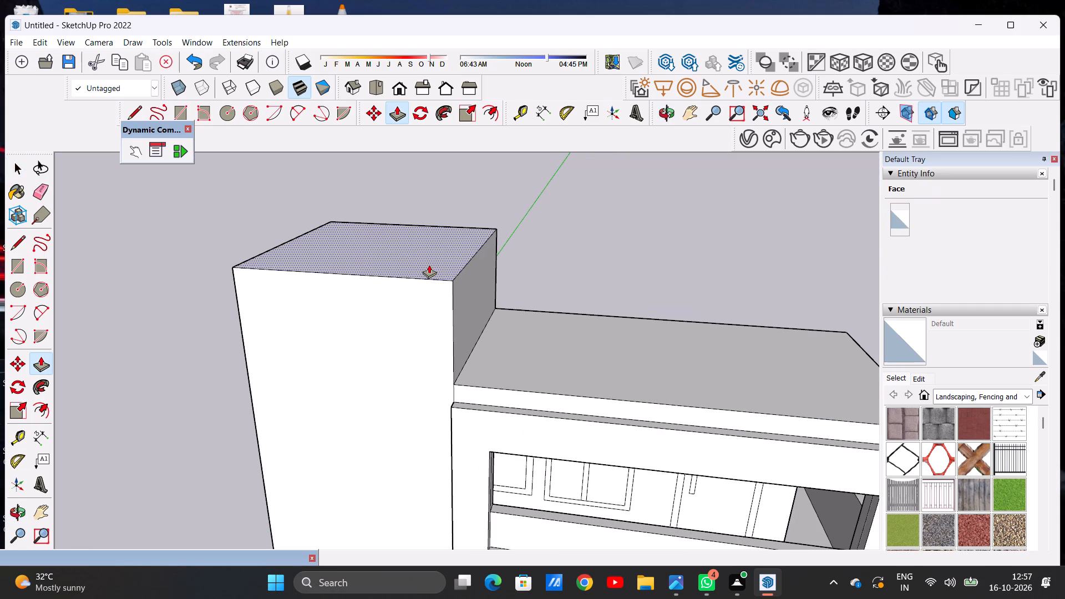
pyautogui.click(429, 265)
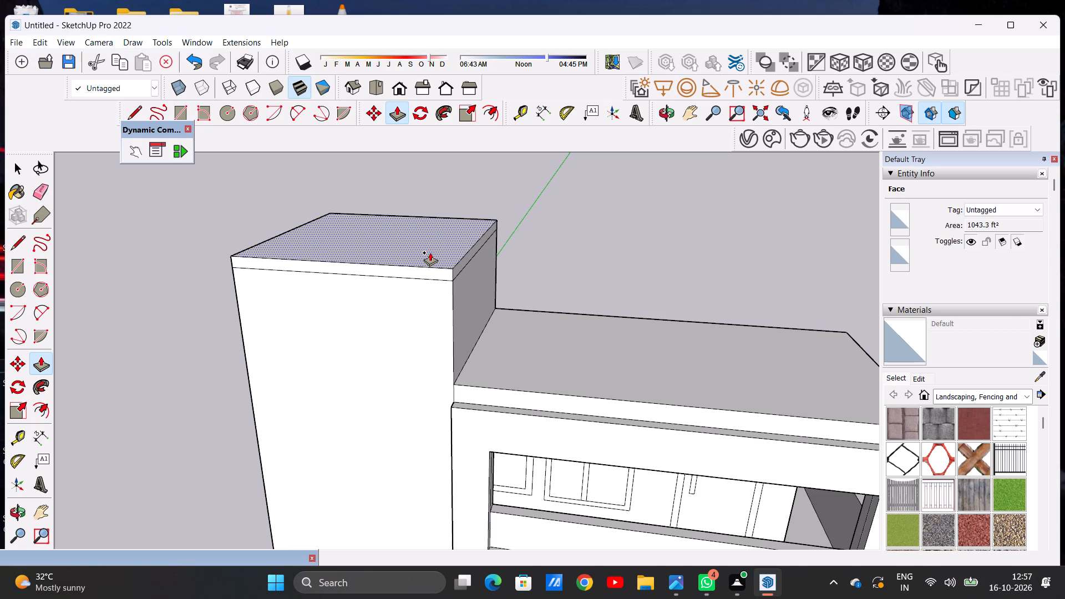
pyautogui.click(430, 252)
pyautogui.press('space')
# Push/Pull the front edge face of the tower's cap slab slightly outward as an overhang.
pyautogui.write('P')
pyautogui.scroll(9, 433, 267)
pyautogui.click(448, 272)
pyautogui.scroll(-10, 429, 282)
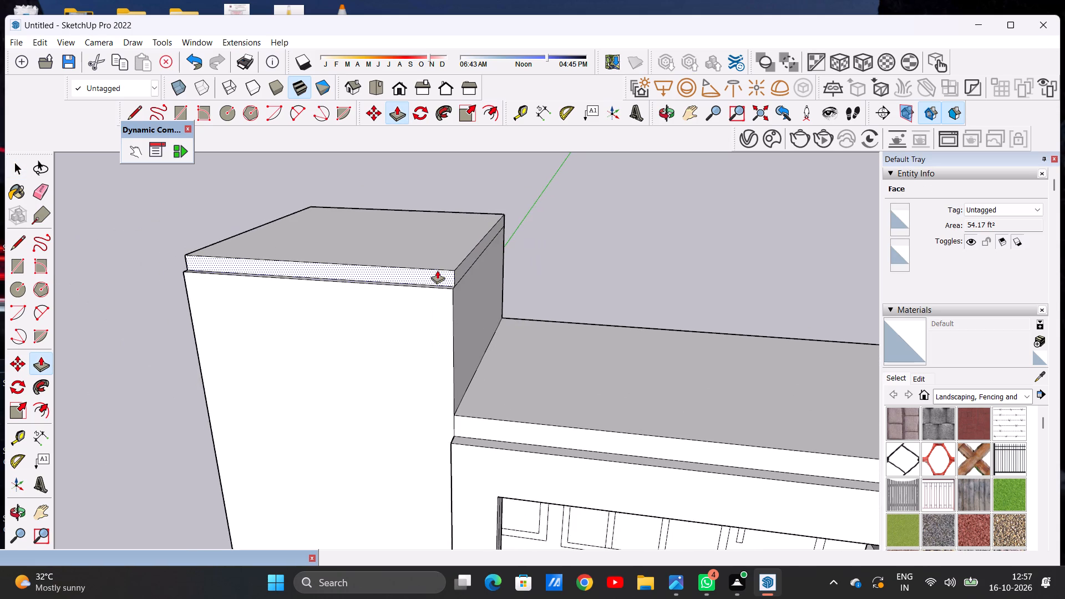
pyautogui.click(432, 278)
# Push/Pull the cap slab's side edge face above the main roof slightly outward as an overhang.
pyautogui.moveTo(455, 297); pyautogui.dragTo(420, 261, button='middle')
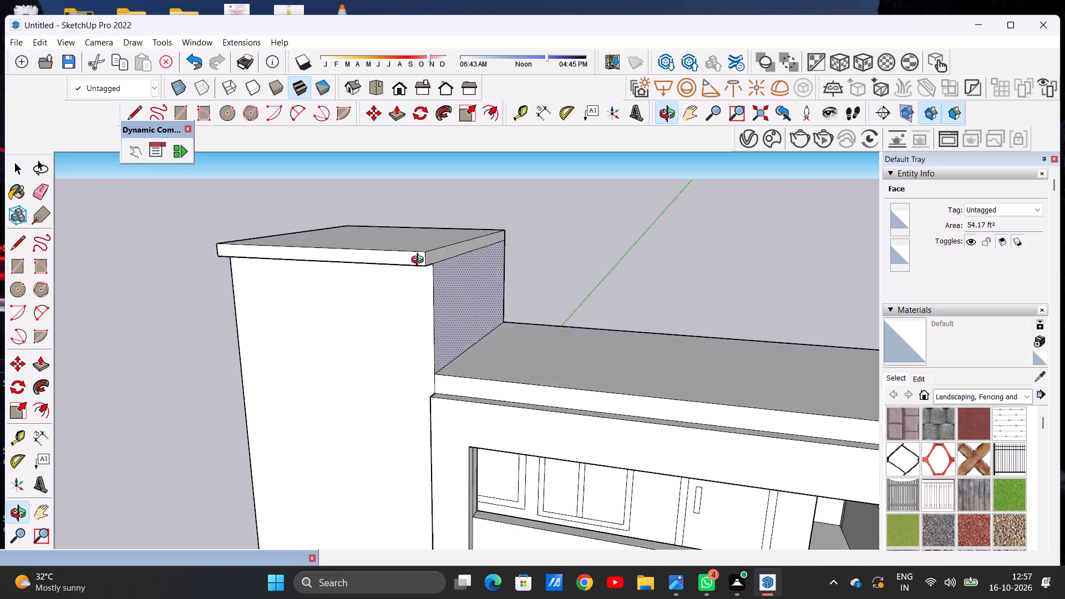
pyautogui.moveTo(420, 261); pyautogui.dragTo(409, 231, button='middle')
pyautogui.scroll(9, 434, 237)
pyautogui.click(415, 232)
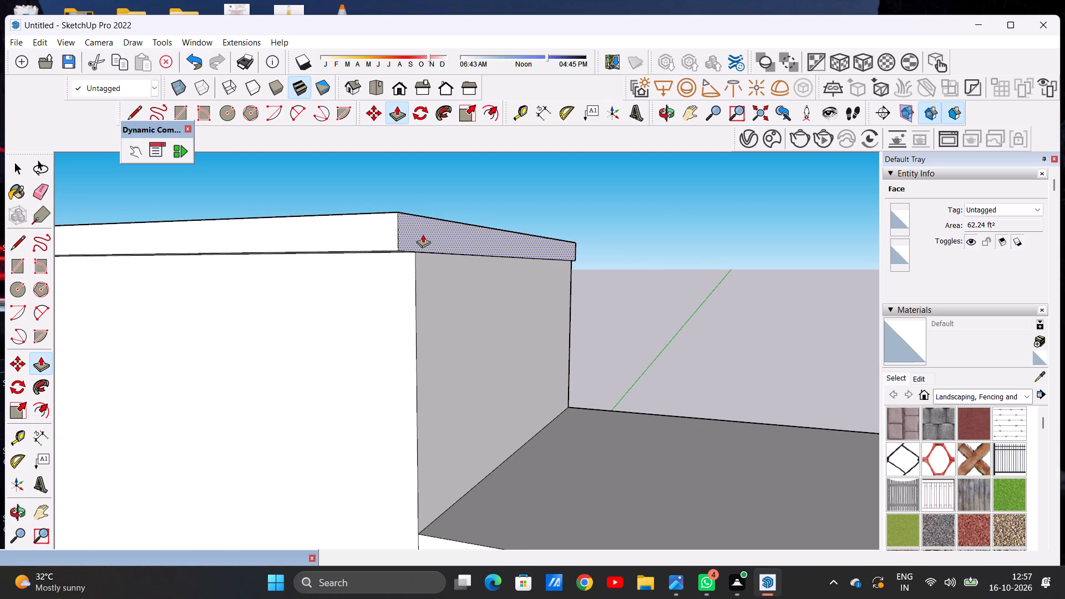
pyautogui.click(455, 239)
# Push/Pull the cap slab's outer side edge face, away from the main roof, slightly outward as an overhang.
pyautogui.scroll(-15, 390, 282)
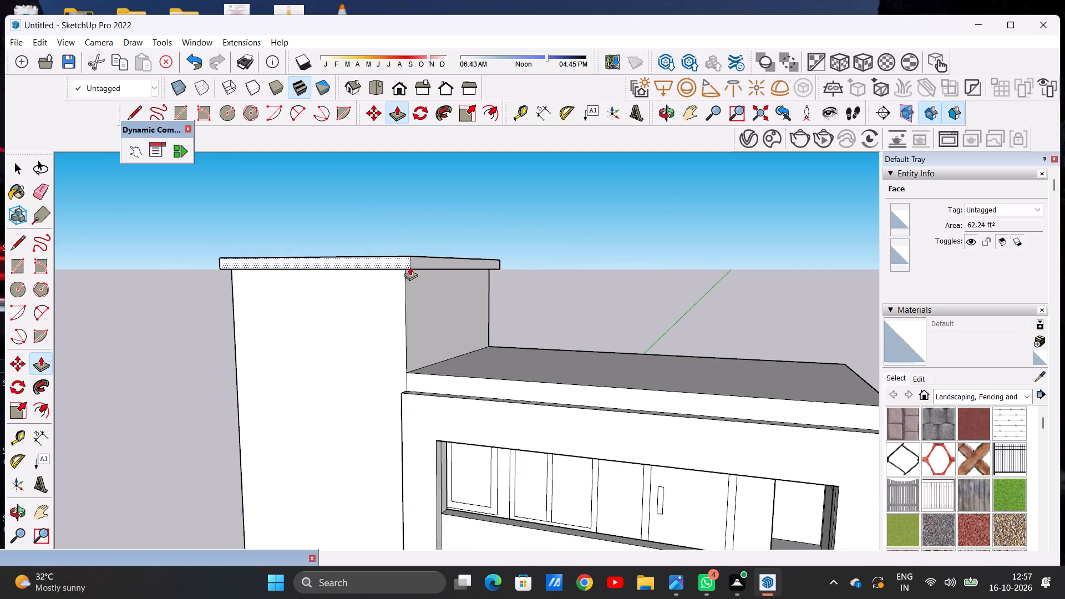
pyautogui.moveTo(303, 266); pyautogui.dragTo(581, 299, button='middle')
pyautogui.scroll(14, 283, 286)
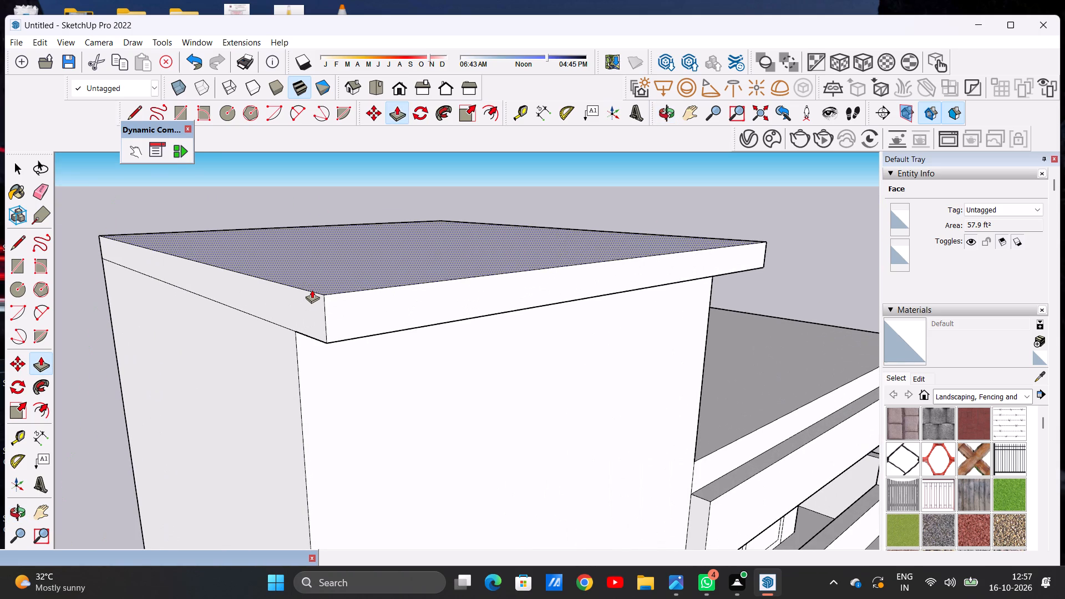
pyautogui.click(312, 290)
pyautogui.press('space')
pyautogui.write('P')
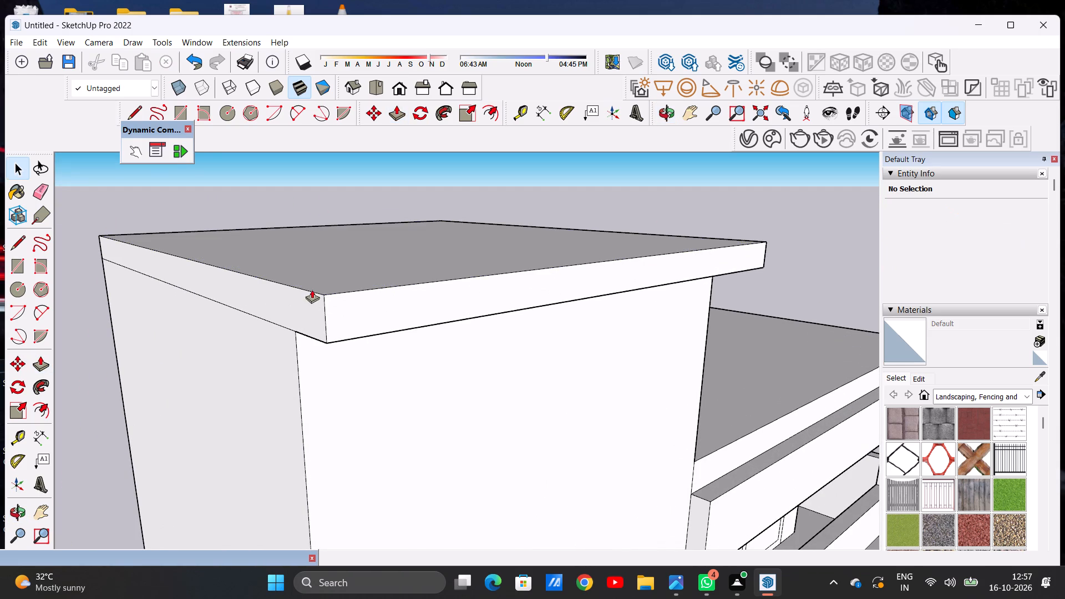
pyautogui.click(310, 305)
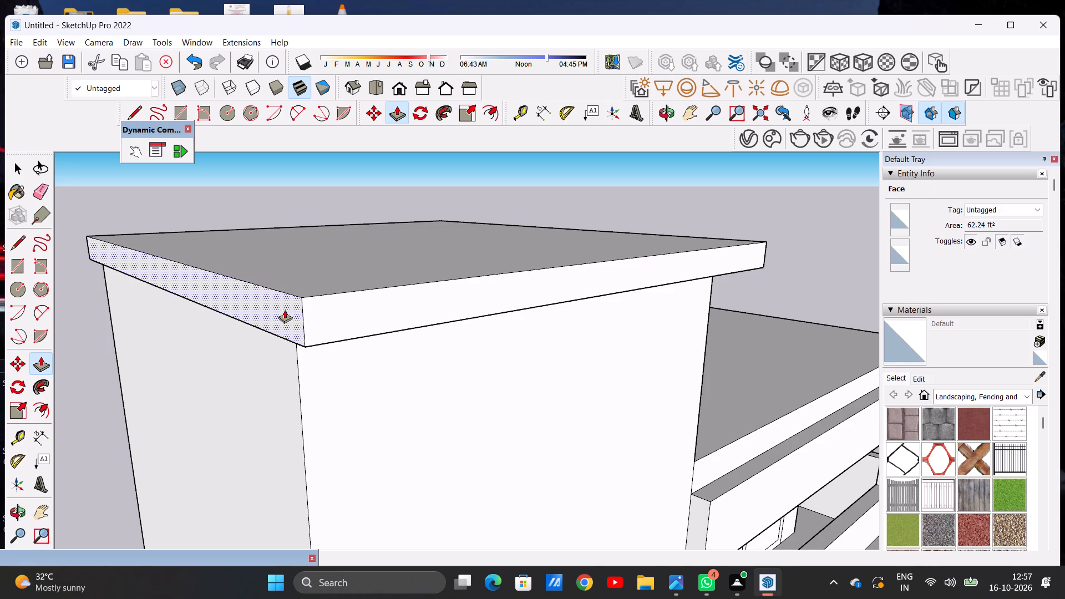
pyautogui.click(285, 309)
# Examine the tower's cap slab and its overhangs from the main roof side, the rear and the front.
pyautogui.scroll(-14, 335, 291)
pyautogui.moveTo(503, 284); pyautogui.dragTo(73, 324, button='middle')
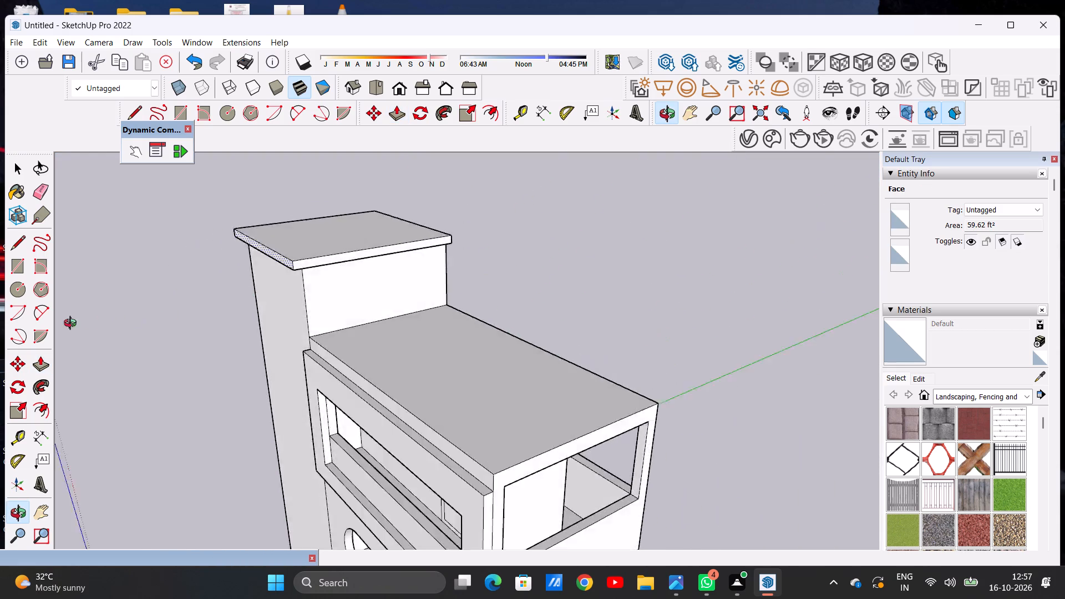
pyautogui.moveTo(73, 324); pyautogui.dragTo(0, 324, button='middle')
pyautogui.scroll(5, 435, 280)
pyautogui.moveTo(575, 277); pyautogui.dragTo(592, 326, button='middle')
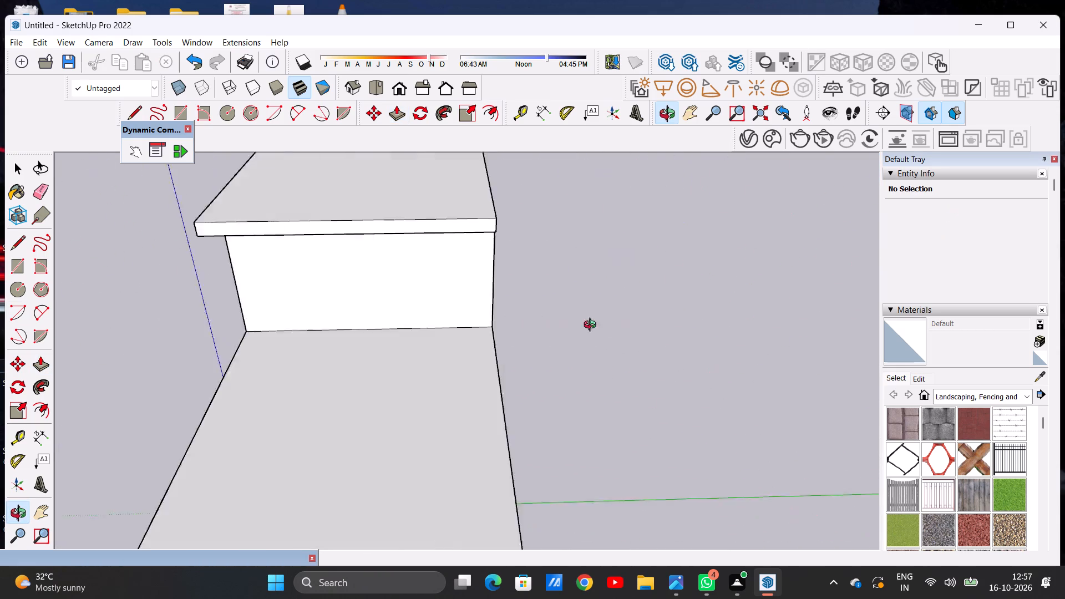
pyautogui.moveTo(592, 326); pyautogui.dragTo(794, 304, button='middle')
pyautogui.press('space')
pyautogui.scroll(-8, 433, 303)
pyautogui.moveTo(315, 335); pyautogui.dragTo(449, 231, button='middle')
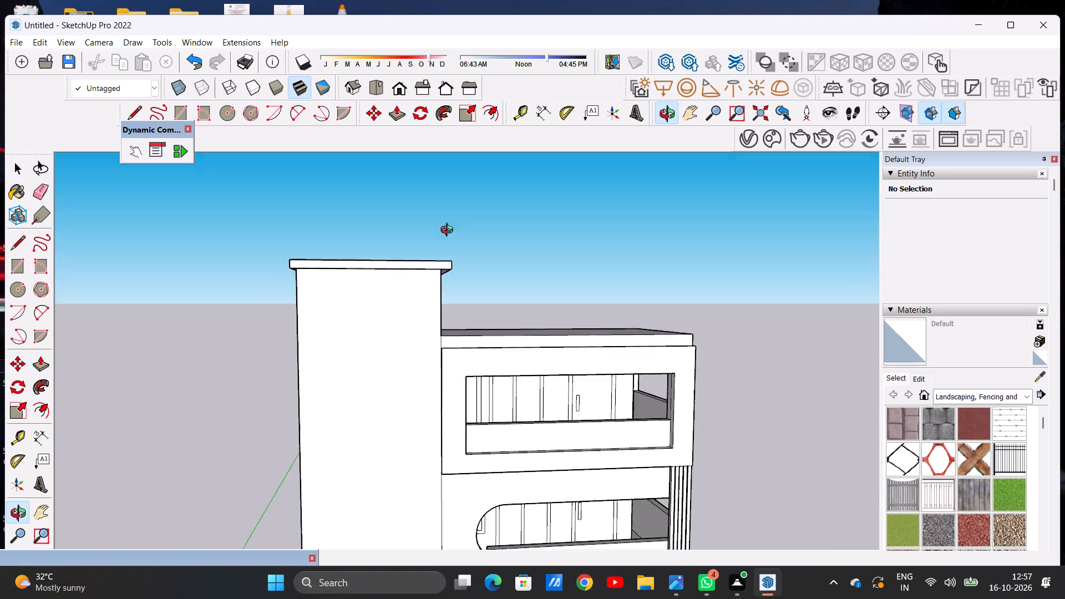
pyautogui.moveTo(449, 231); pyautogui.dragTo(419, 192, button='middle')
# Erase the short seam line on the underside of the cap slab's overhang at the front corner beside the main roof.
pyautogui.scroll(17, 407, 265)
pyautogui.scroll(-1, 406, 260)
pyautogui.scroll(2, 406, 260)
pyautogui.moveTo(454, 285); pyautogui.dragTo(456, 233, button='middle')
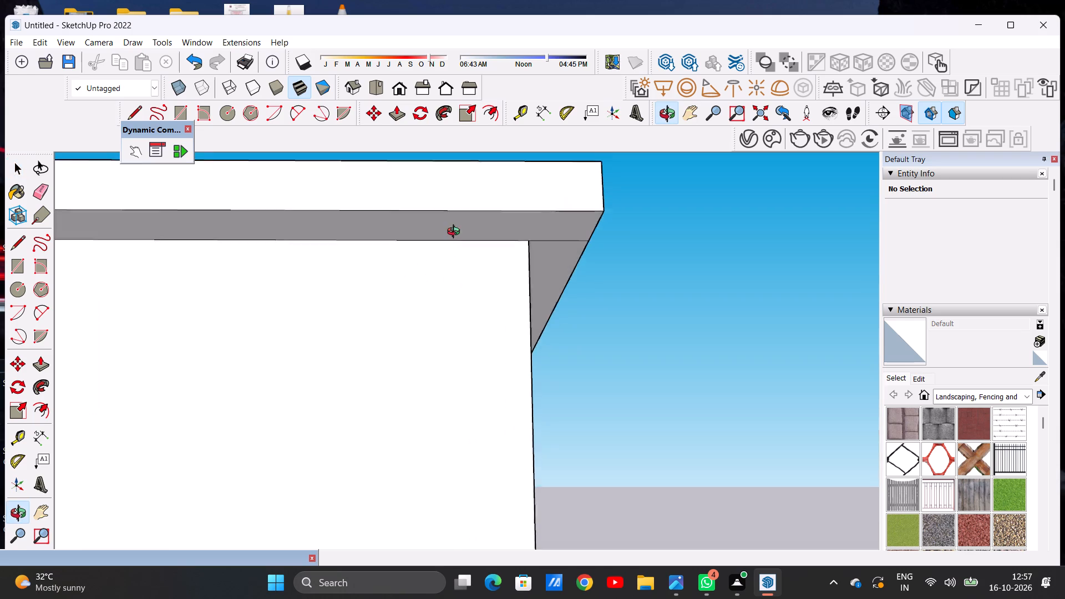
pyautogui.moveTo(456, 233); pyautogui.dragTo(441, 215, button='middle')
pyautogui.scroll(4, 510, 251)
pyautogui.press('e')
pyautogui.moveTo(564, 231); pyautogui.dragTo(564, 241)
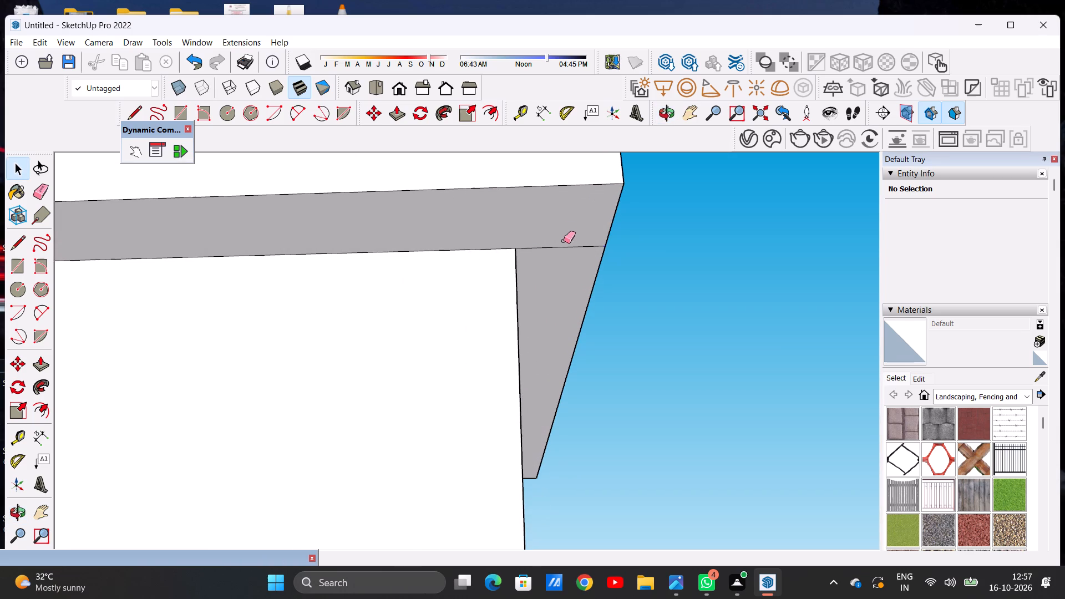
pyautogui.moveTo(564, 241); pyautogui.dragTo(564, 251)
pyautogui.press('space')
# Examine the whole building's front, from the tower's overhanging cap down through the balcony floors to the base.
pyautogui.scroll(-20, 471, 307)
pyautogui.scroll(-5, 471, 307)
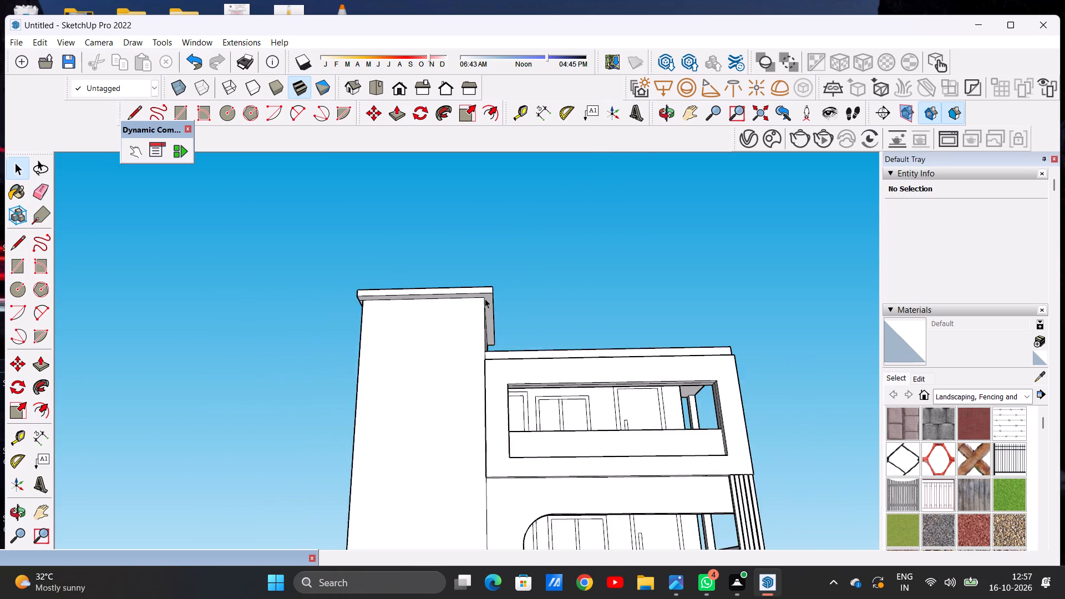
pyautogui.moveTo(485, 298); pyautogui.dragTo(484, 419, button='middle')
pyautogui.scroll(-10, 461, 287)
pyautogui.moveTo(469, 309); pyautogui.dragTo(468, 339, button='middle')
pyautogui.moveTo(465, 343); pyautogui.dragTo(477, 341, button='middle')
pyautogui.scroll(4, 460, 385)
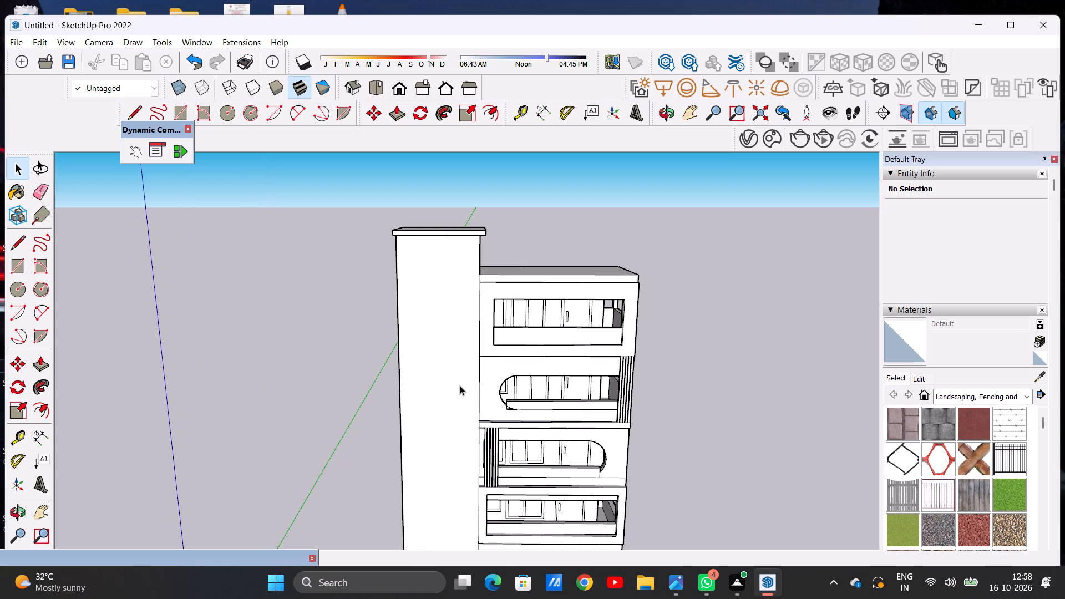
pyautogui.scroll(-3, 449, 368)
pyautogui.scroll(7, 552, 311)
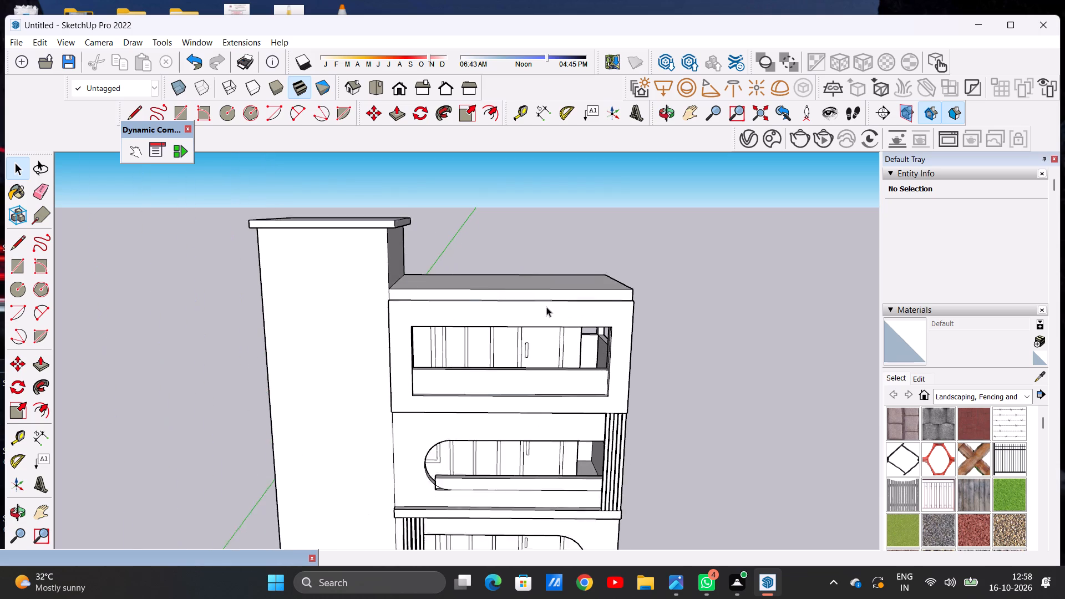
pyautogui.scroll(1, 546, 307)
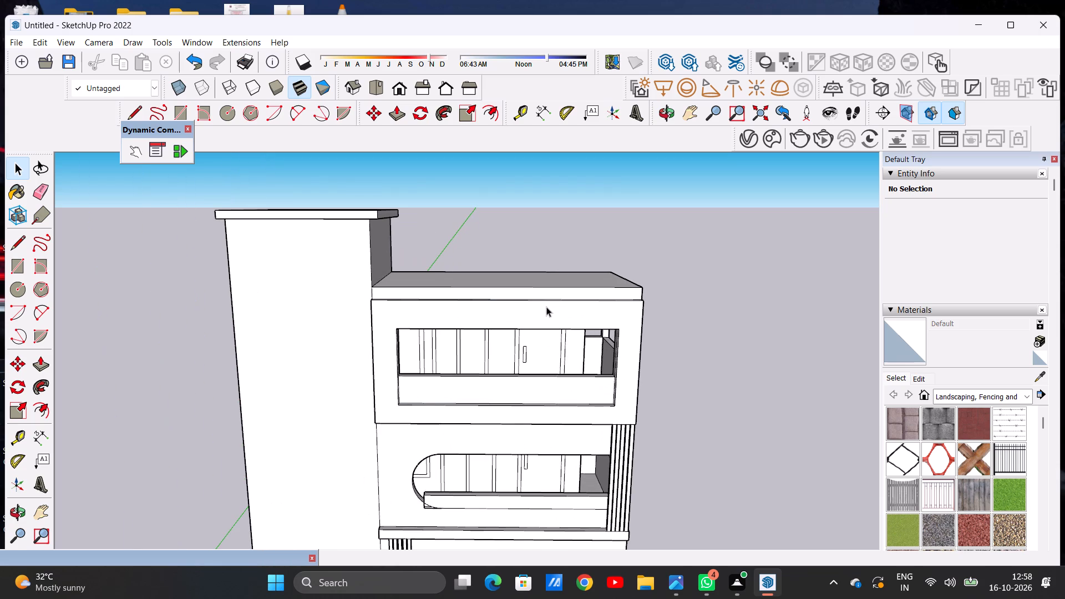
pyautogui.scroll(-7, 504, 306)
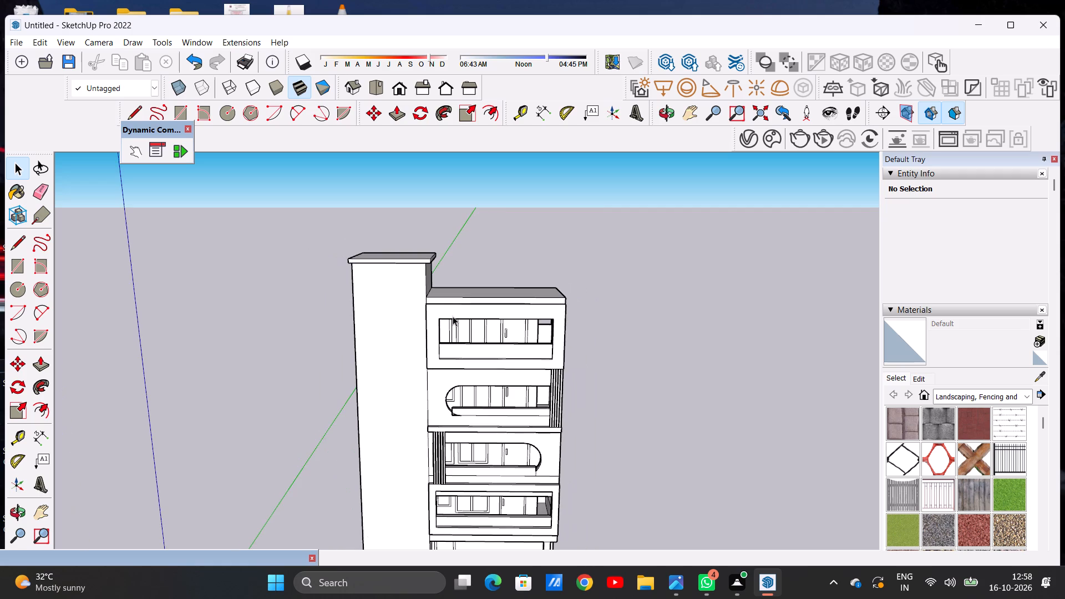
pyautogui.scroll(-8, 431, 314)
pyautogui.scroll(4, 423, 426)
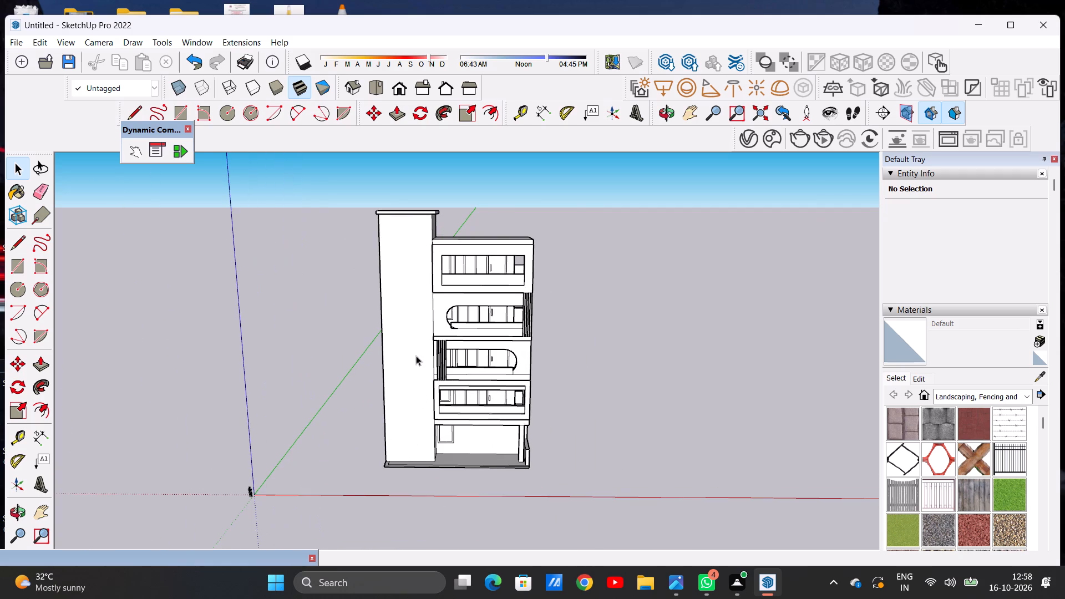
pyautogui.scroll(3, 422, 306)
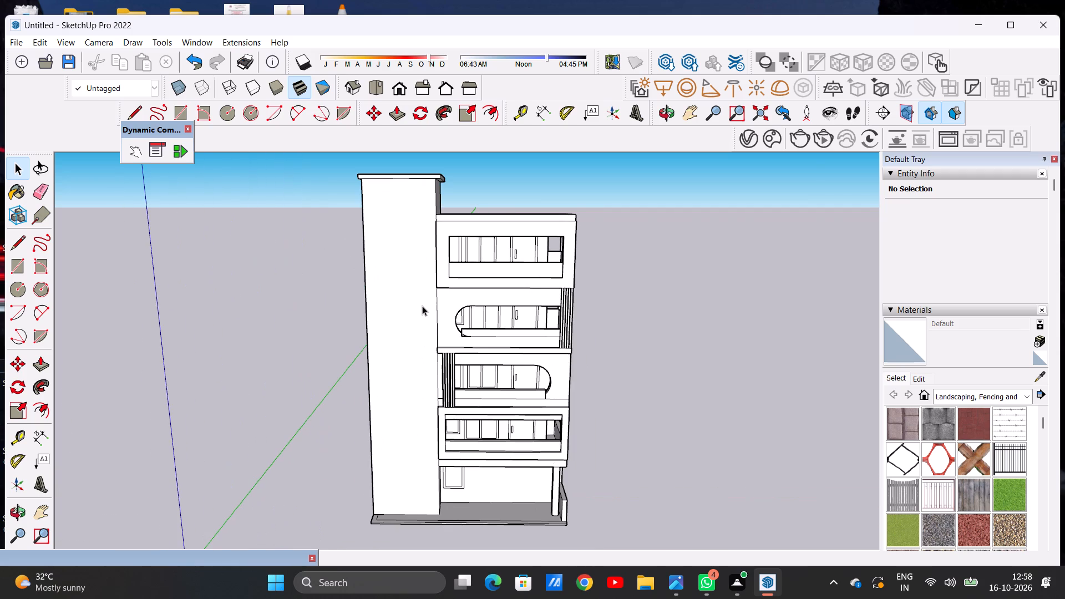
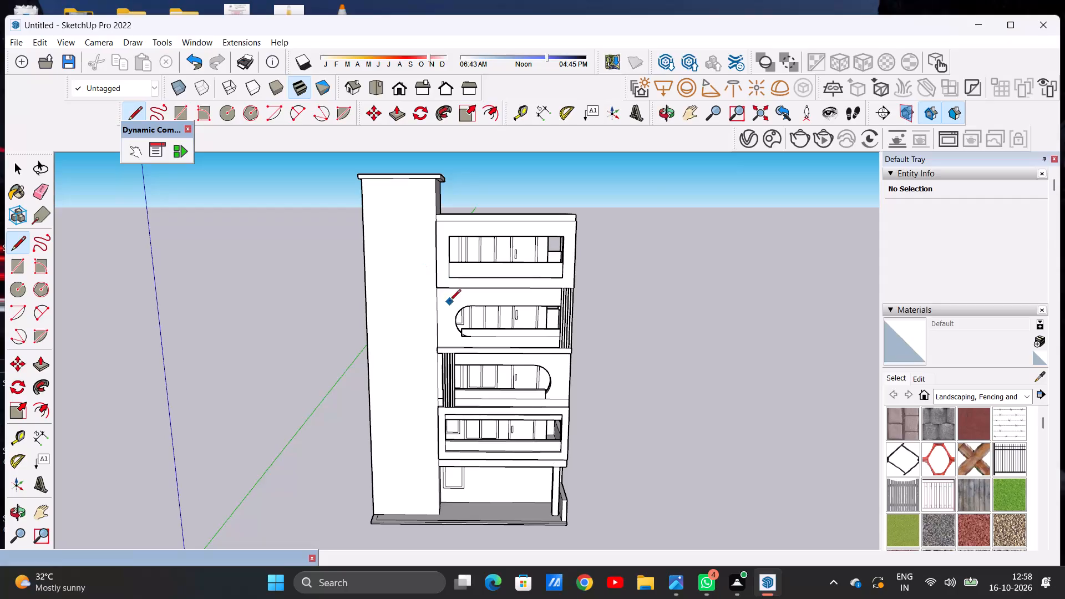
# Draw a horizontal line across the tower's front face, from the top-floor balcony's lower corner to the tower's outer edge.
pyautogui.scroll(6, 435, 289)
pyautogui.moveTo(465, 298); pyautogui.dragTo(561, 317, button='middle')
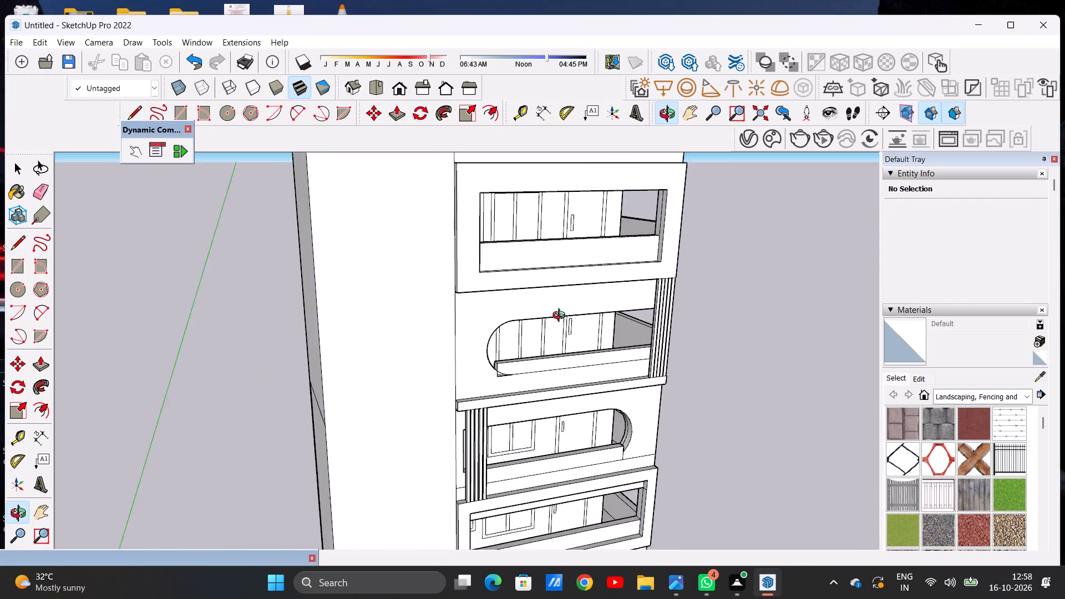
pyautogui.moveTo(561, 317); pyautogui.dragTo(590, 324, button='middle')
pyautogui.scroll(6, 455, 301)
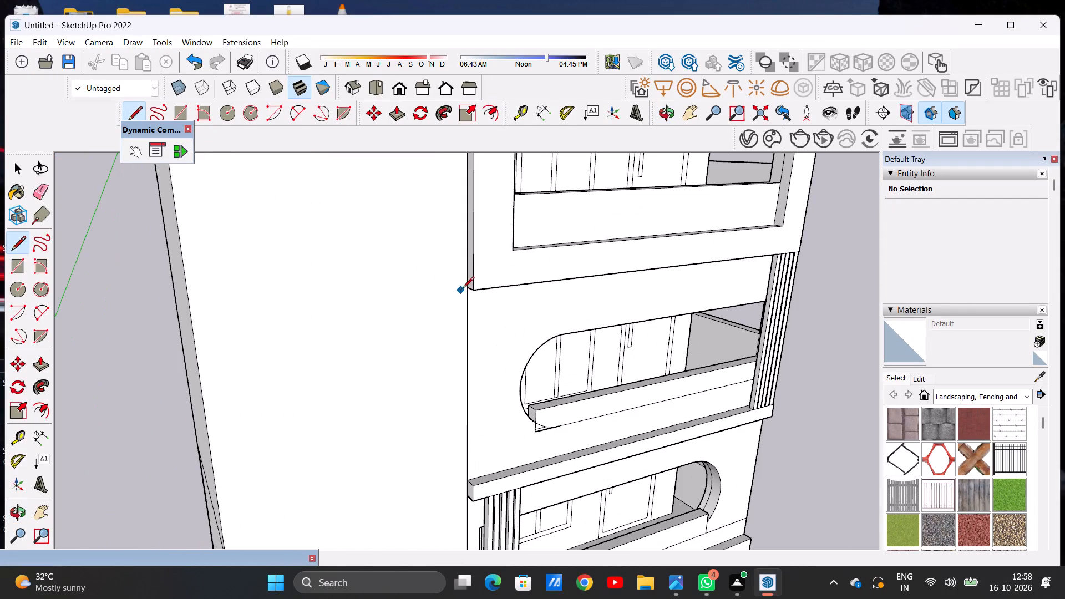
pyautogui.scroll(10, 460, 290)
pyautogui.scroll(-2, 460, 291)
pyautogui.scroll(1, 460, 291)
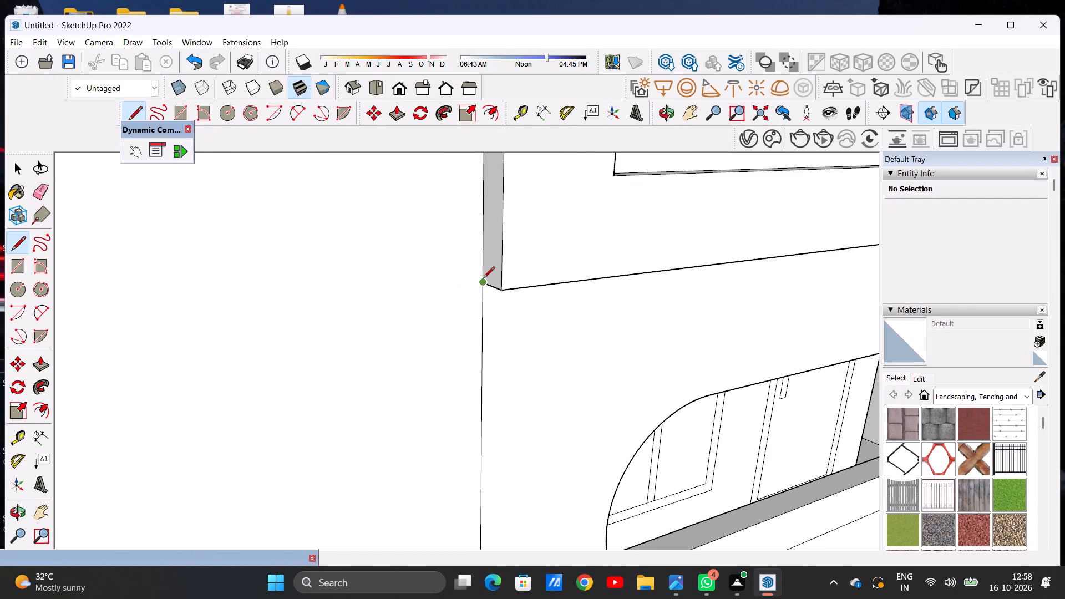
pyautogui.click(483, 279)
pyautogui.scroll(-18, 420, 291)
pyautogui.scroll(5, 319, 301)
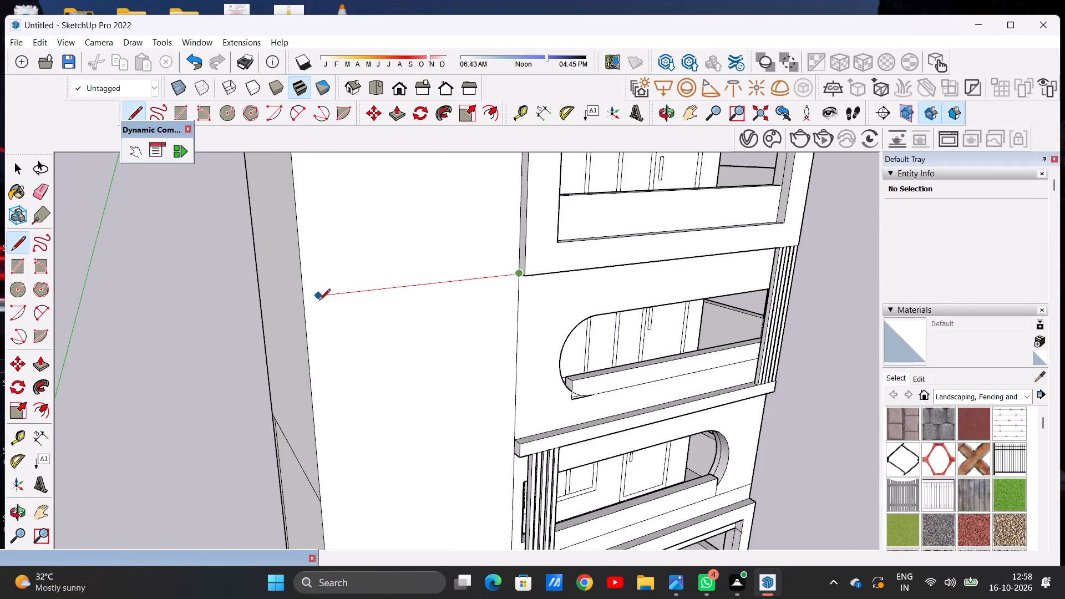
pyautogui.scroll(4, 319, 301)
pyautogui.click(296, 291)
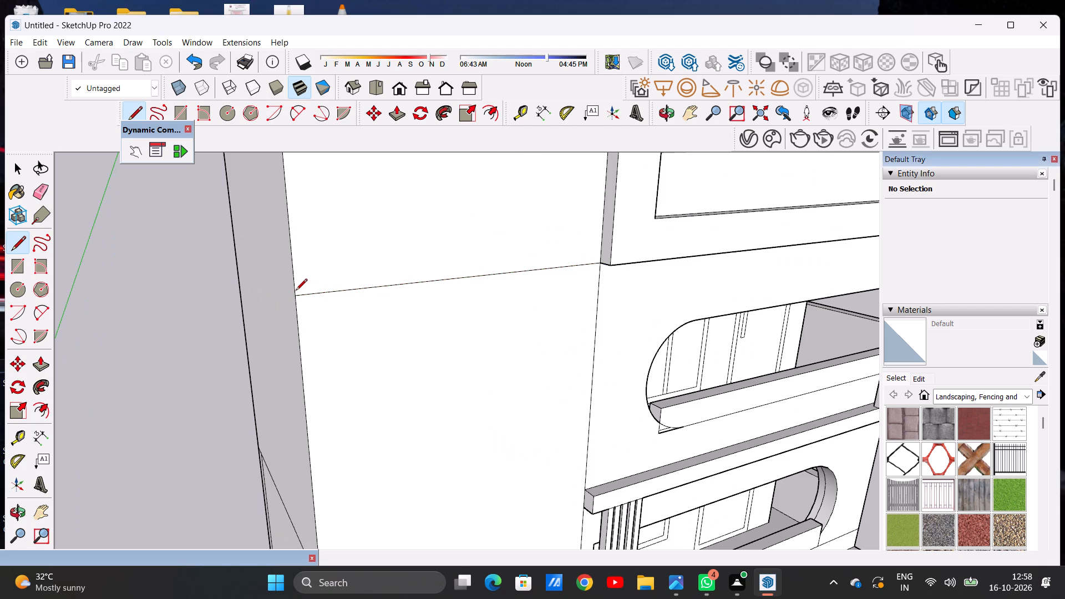
pyautogui.press('space')
# Examine the tower's front face below the dividing line alongside the balcony floors.
pyautogui.scroll(-15, 452, 292)
pyautogui.moveTo(464, 329); pyautogui.dragTo(352, 320, button='middle')
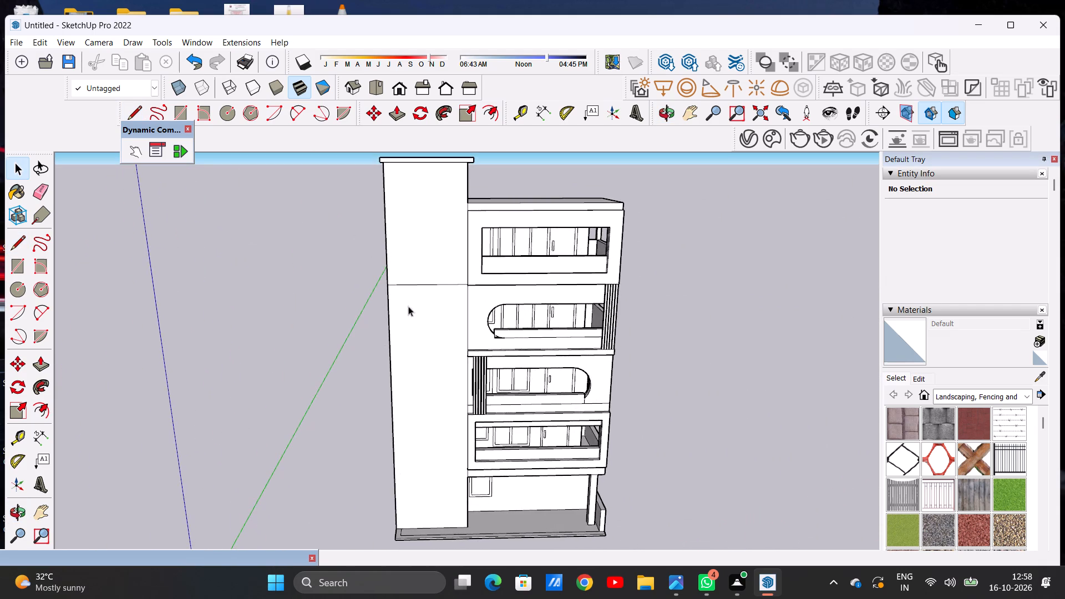
pyautogui.scroll(-4, 442, 287)
pyautogui.scroll(4, 443, 361)
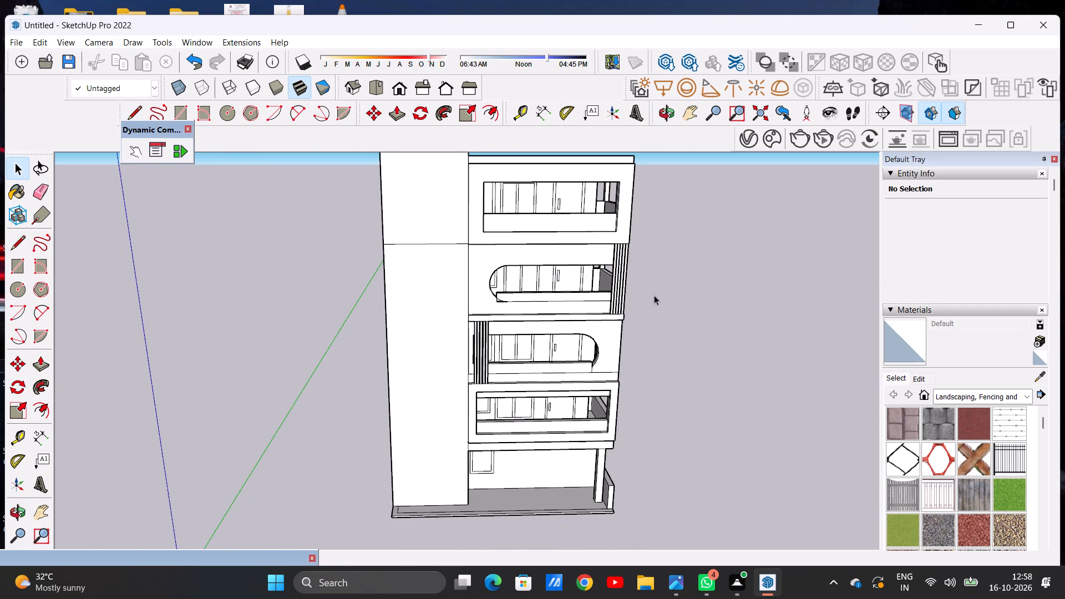
pyautogui.scroll(-5, 426, 353)
pyautogui.scroll(4, 425, 417)
pyautogui.scroll(-5, 448, 403)
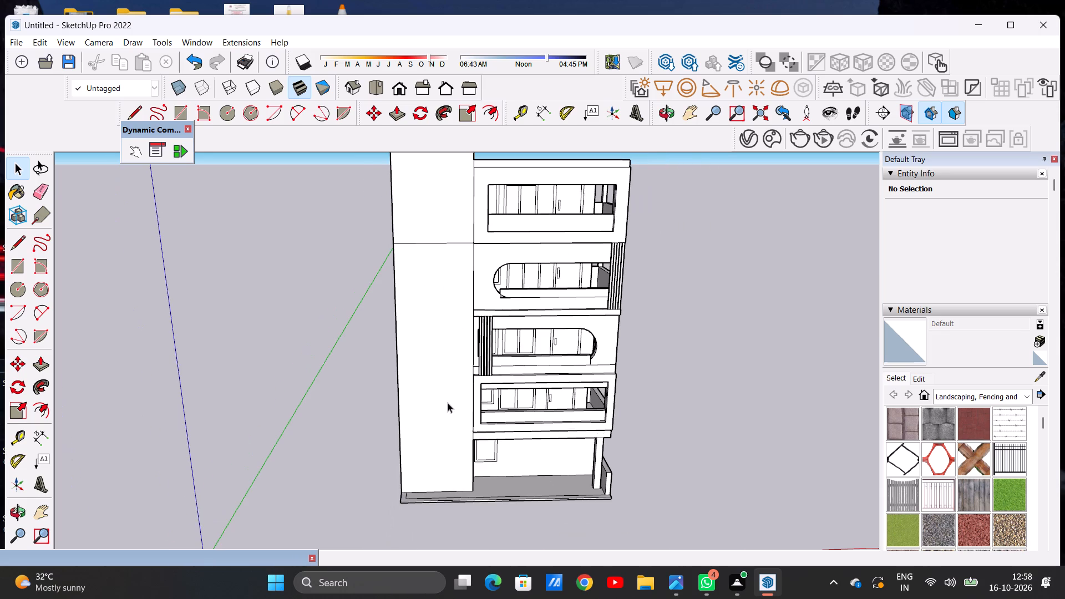
pyautogui.scroll(1, 448, 403)
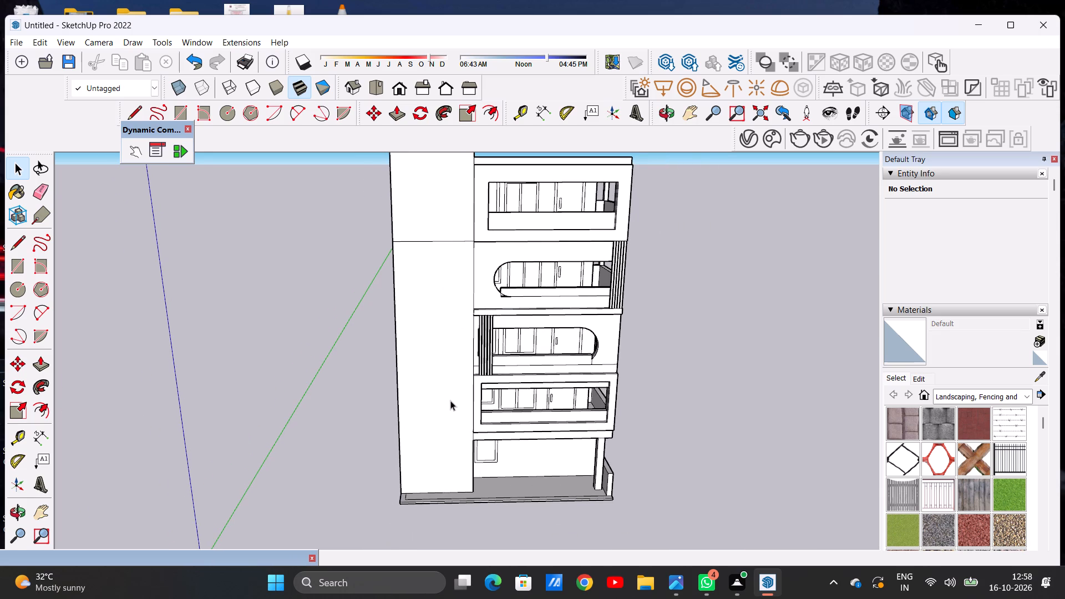
pyautogui.scroll(-2, 450, 400)
pyautogui.moveTo(437, 397); pyautogui.dragTo(429, 371, button='middle')
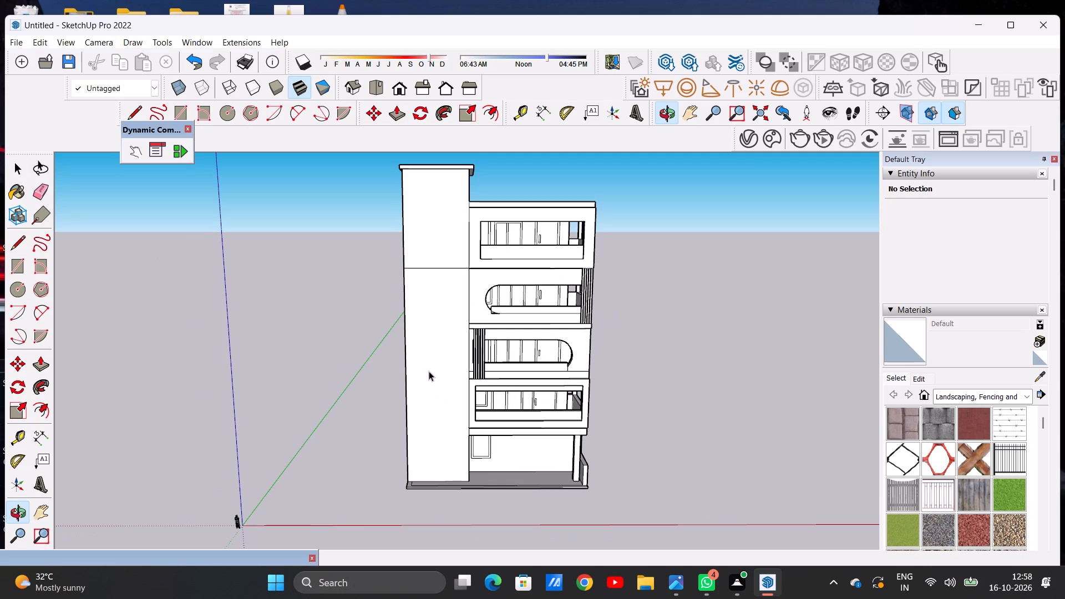
# Draw a tall, narrow rectangle on the tower's front face below the dividing line, starting at the tower's outer edge.
pyautogui.press('r')
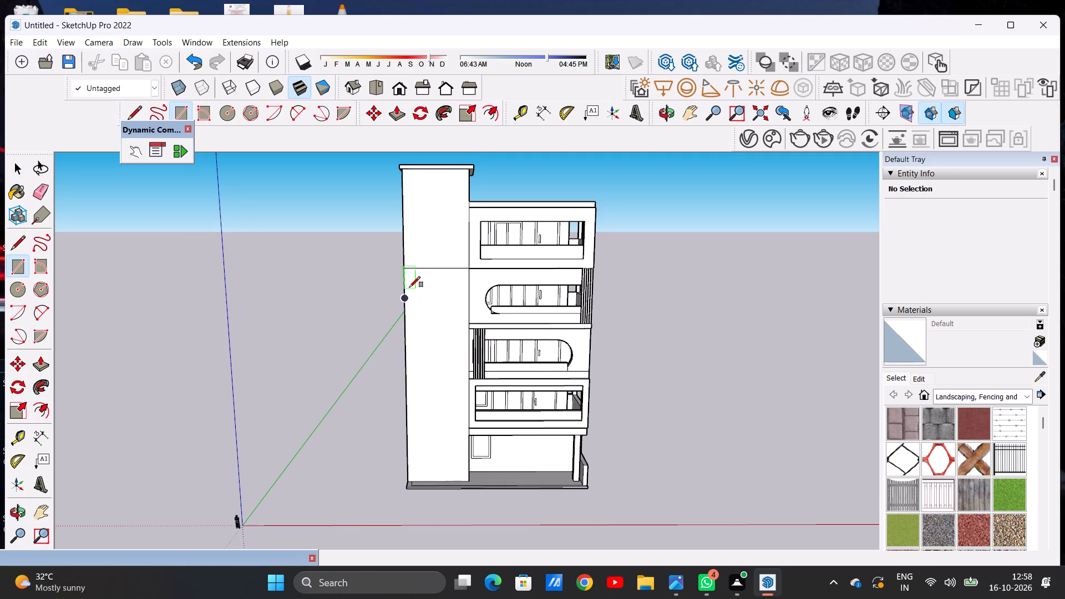
pyautogui.scroll(3, 409, 287)
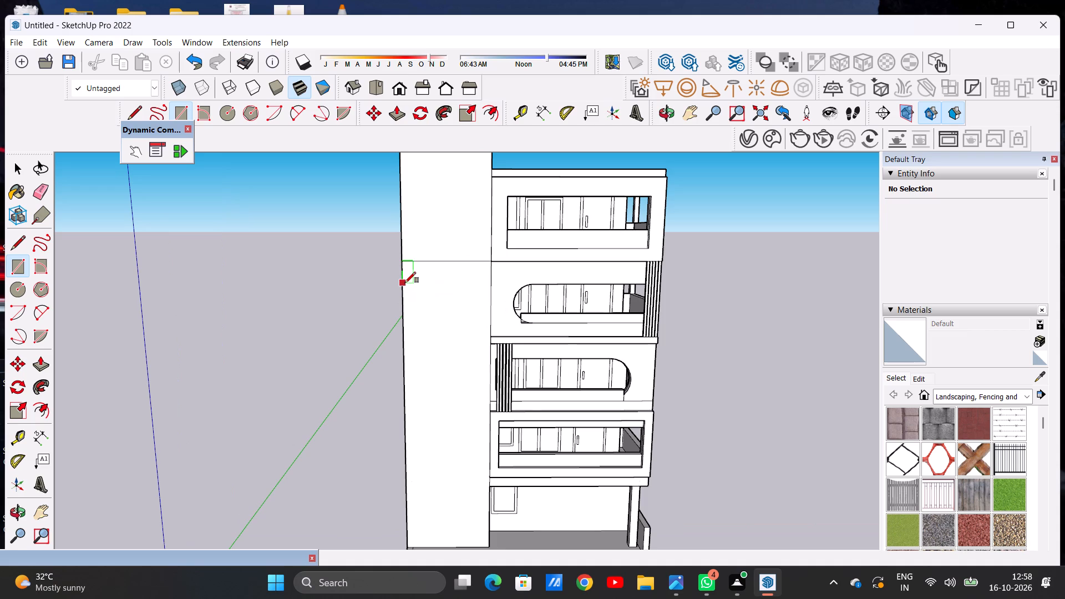
pyautogui.click(403, 290)
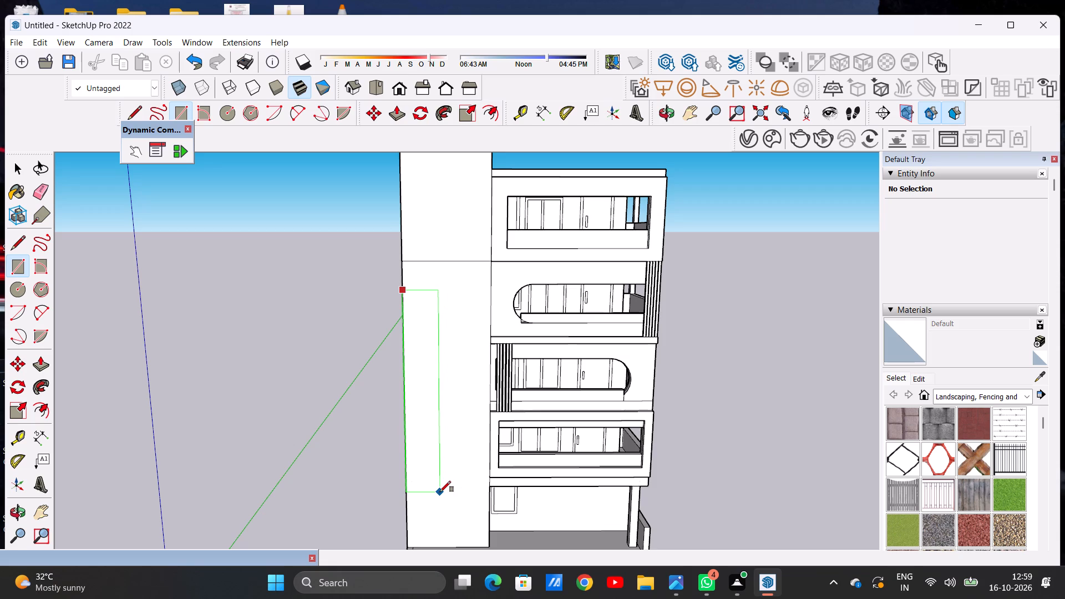
pyautogui.click(440, 492)
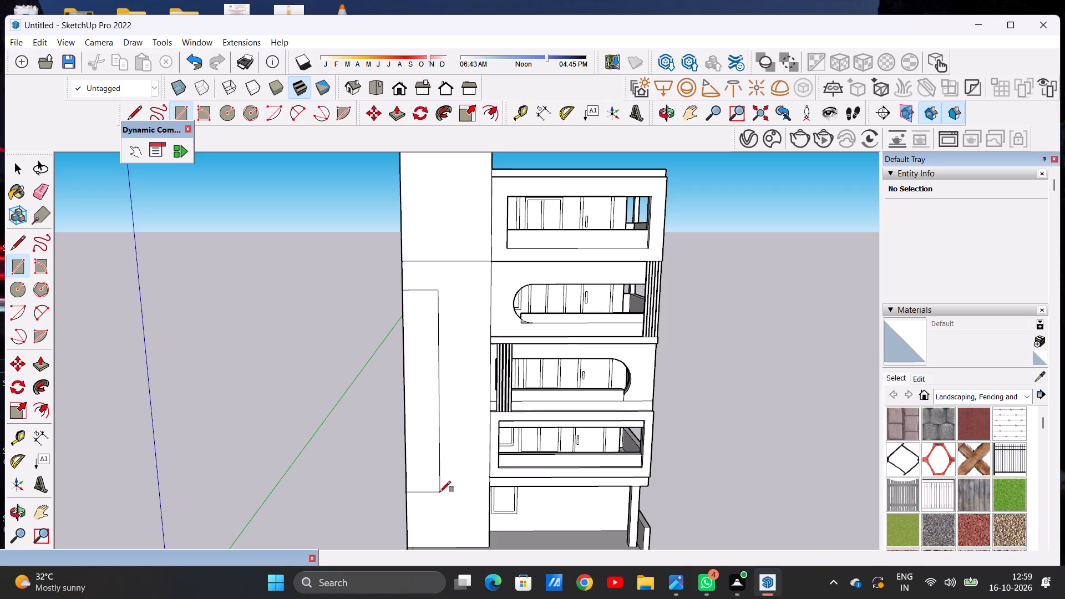
pyautogui.press('space')
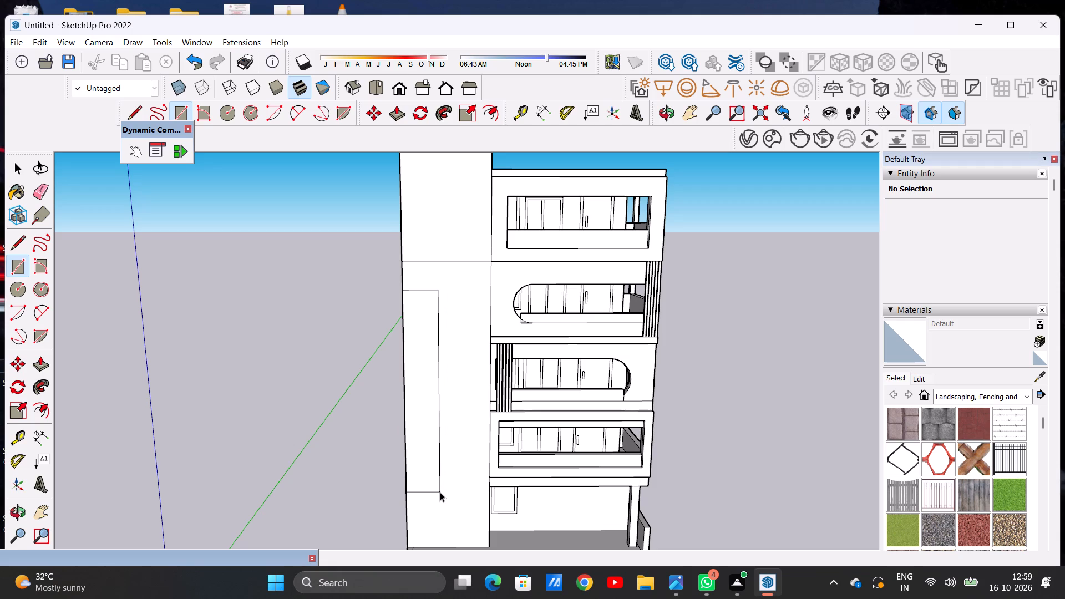
# Draw a shorter, narrower rectangle against the tall rectangle's inner side, partway down the tower's front face.
pyautogui.press('r')
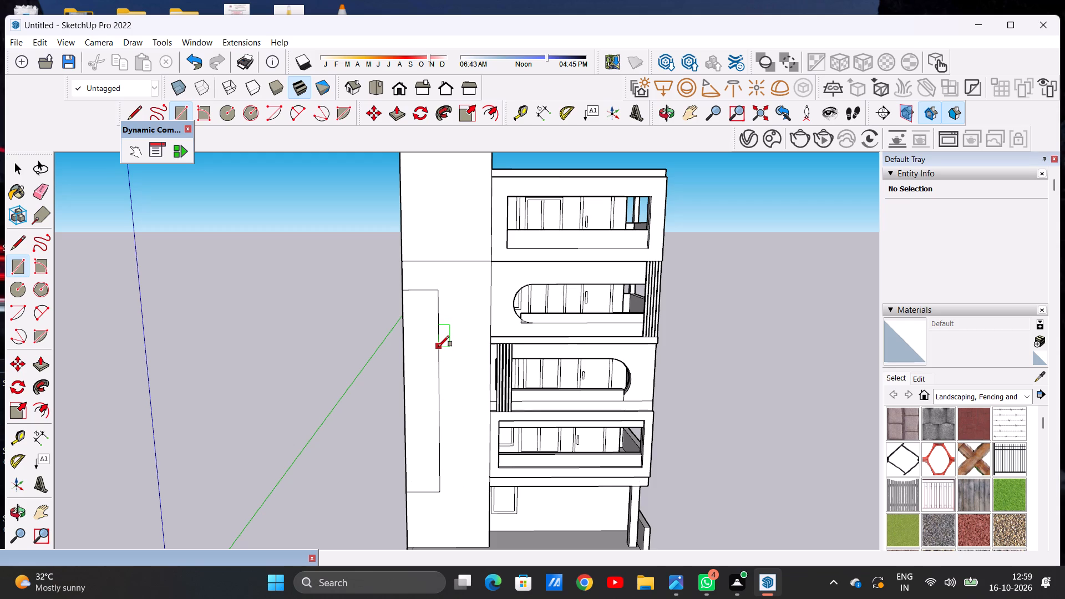
pyautogui.click(438, 346)
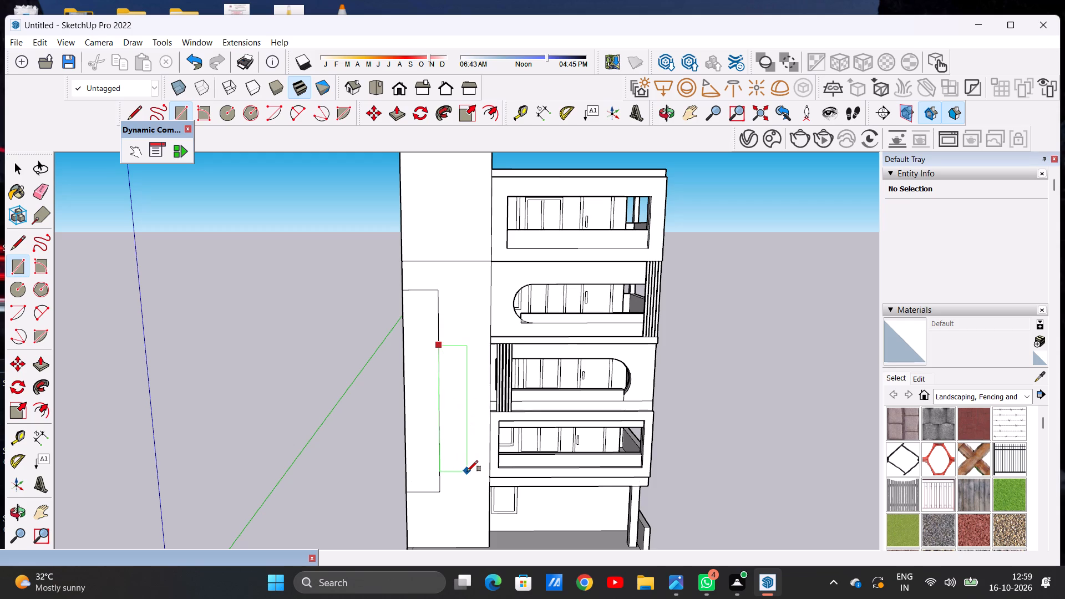
pyautogui.click(442, 451)
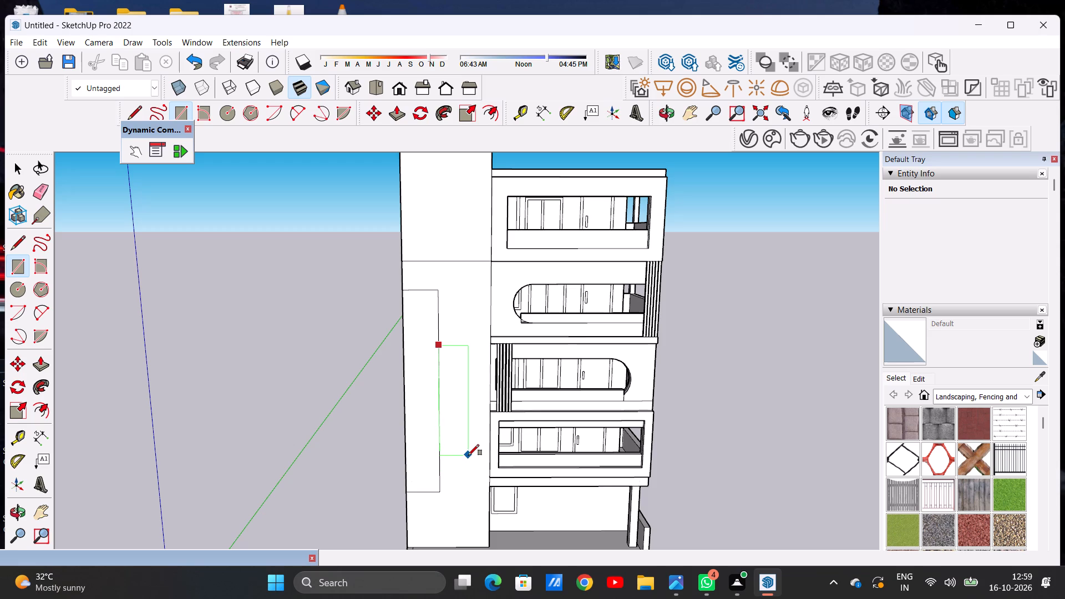
pyautogui.click(466, 455)
pyautogui.press('space')
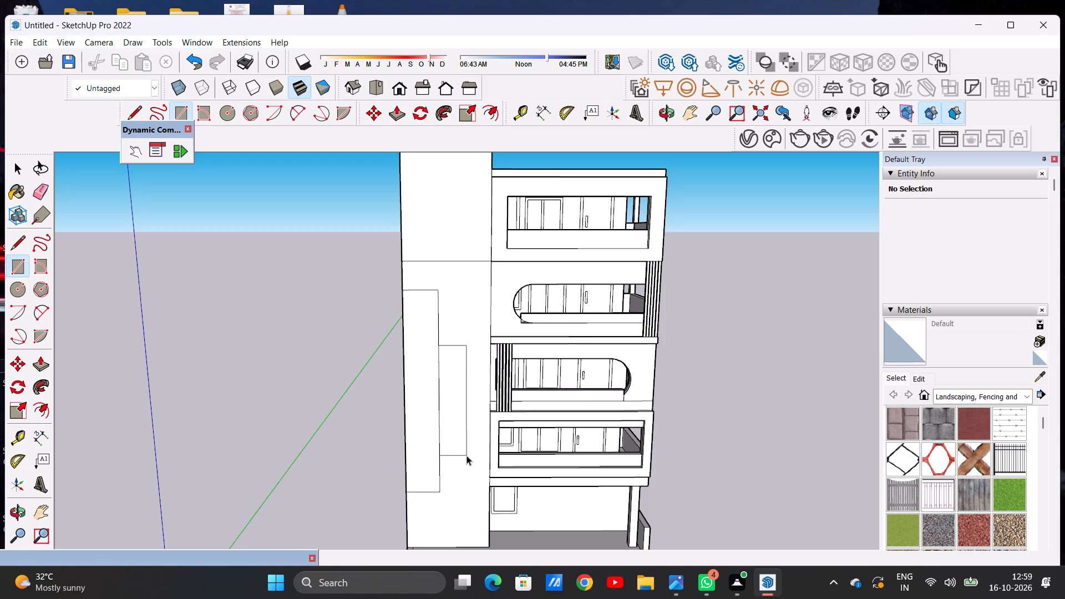
# Examine the two adjoining rectangles on the tower's front against the whole building, from close up, above and the front.
pyautogui.scroll(5, 451, 428)
pyautogui.scroll(-12, 450, 428)
pyautogui.moveTo(494, 430); pyautogui.dragTo(503, 438, button='middle')
pyautogui.scroll(8, 451, 397)
pyautogui.moveTo(466, 461); pyautogui.dragTo(473, 435, button='middle')
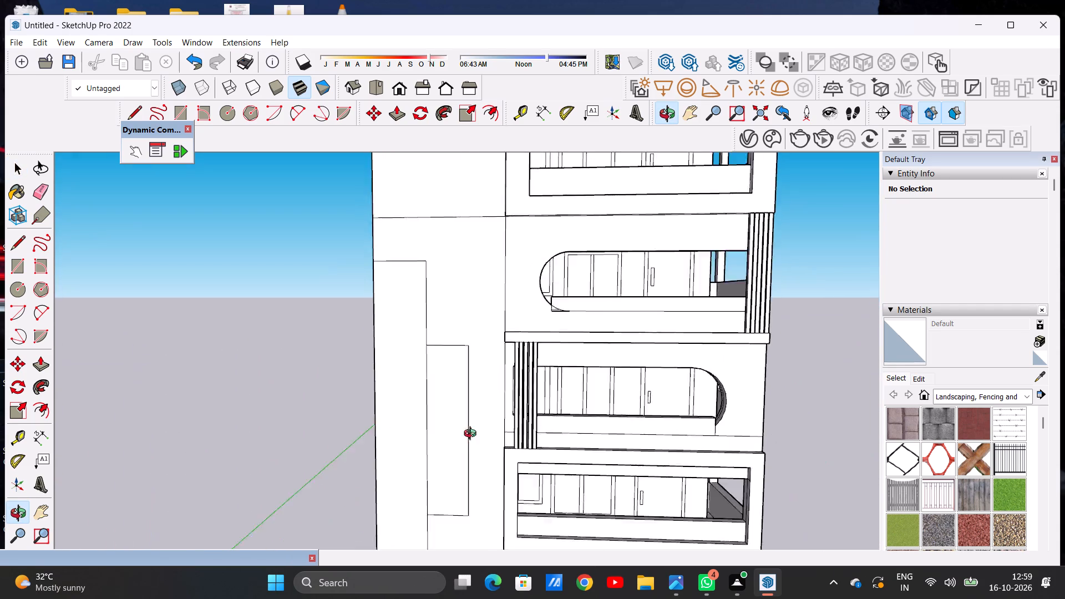
pyautogui.moveTo(473, 435); pyautogui.dragTo(457, 437, button='middle')
pyautogui.scroll(-9, 457, 437)
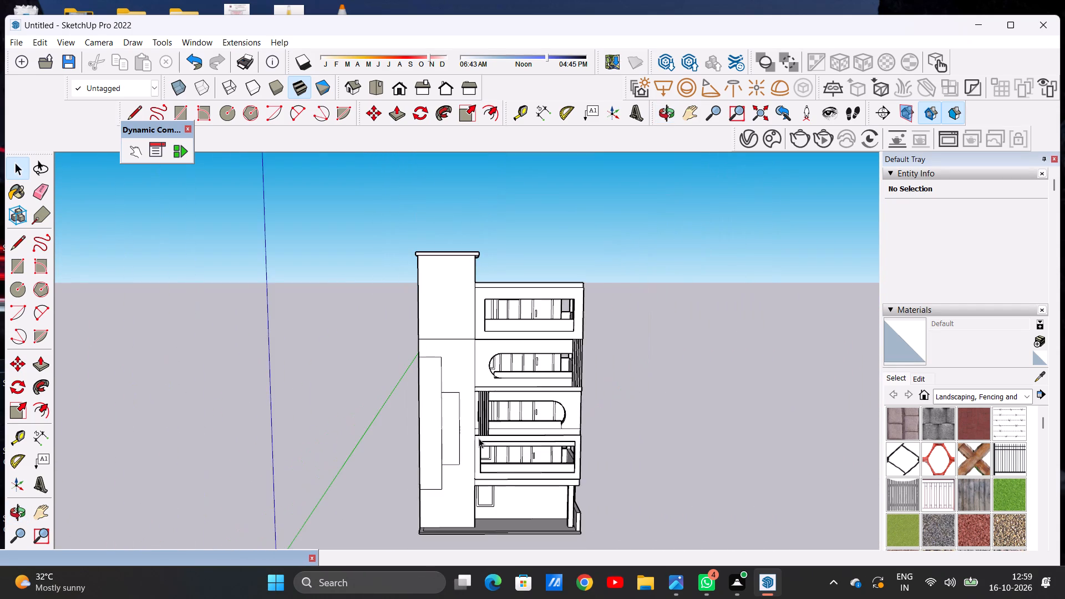
pyautogui.moveTo(478, 439); pyautogui.dragTo(420, 476, button='middle')
pyautogui.scroll(2, 436, 402)
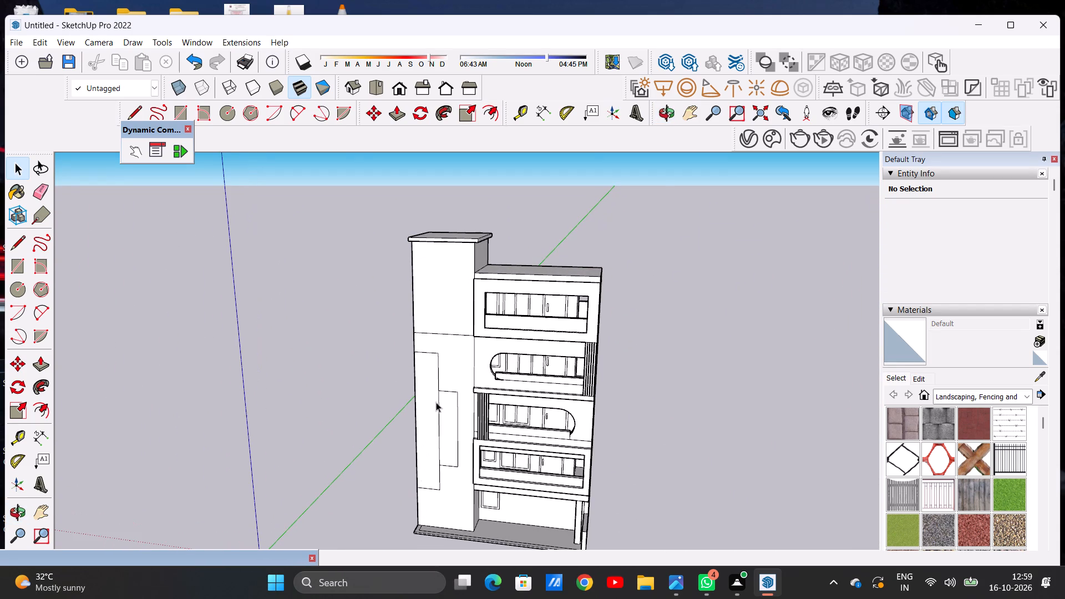
pyautogui.scroll(-5, 436, 382)
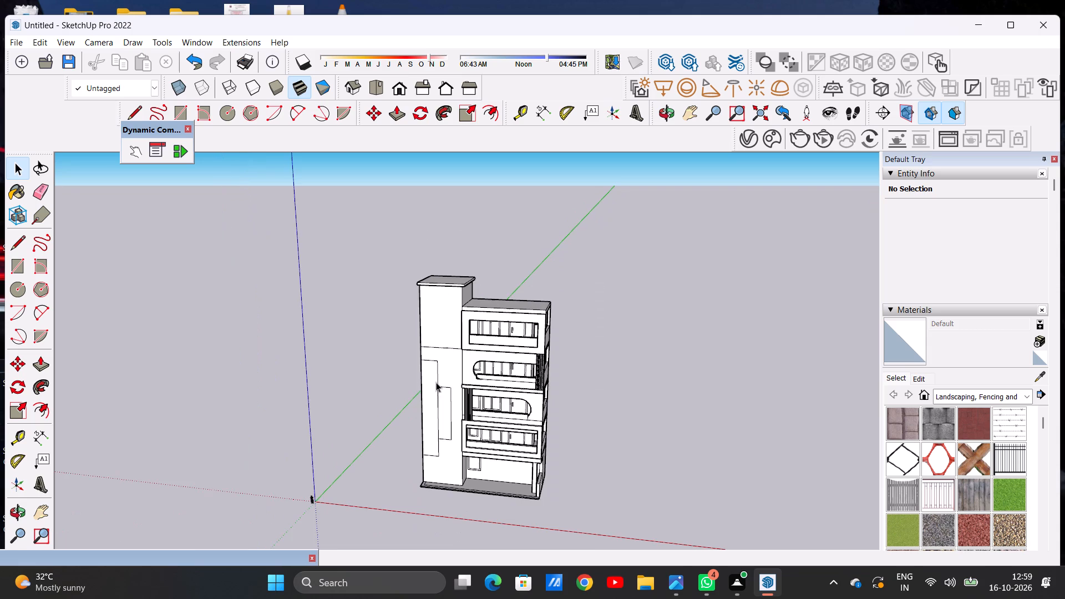
pyautogui.moveTo(427, 409); pyautogui.dragTo(489, 370, button='middle')
pyautogui.scroll(3, 435, 470)
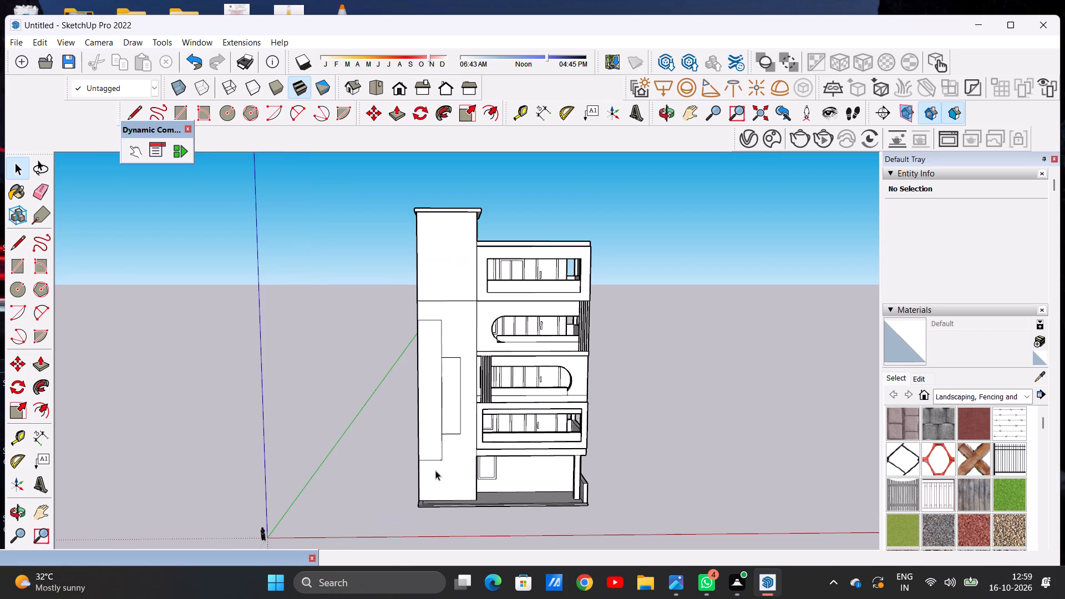
pyautogui.scroll(4, 435, 470)
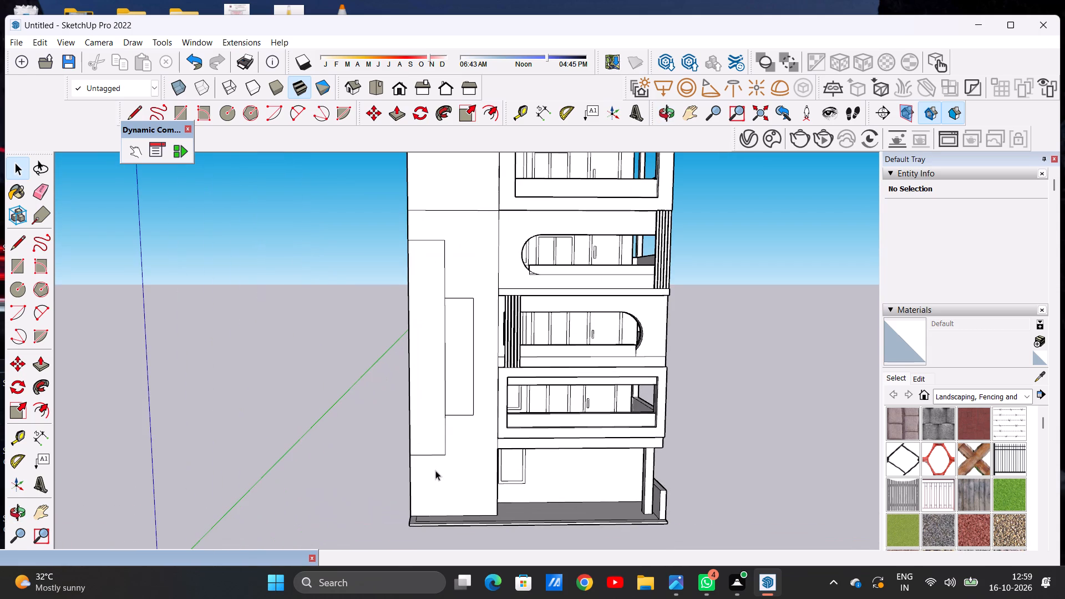
# Draw two closely spaced full-height vertical lines inside the tall rectangle, forming a thin strip near the tower's outer edge.
pyautogui.press('l')
pyautogui.scroll(6, 421, 458)
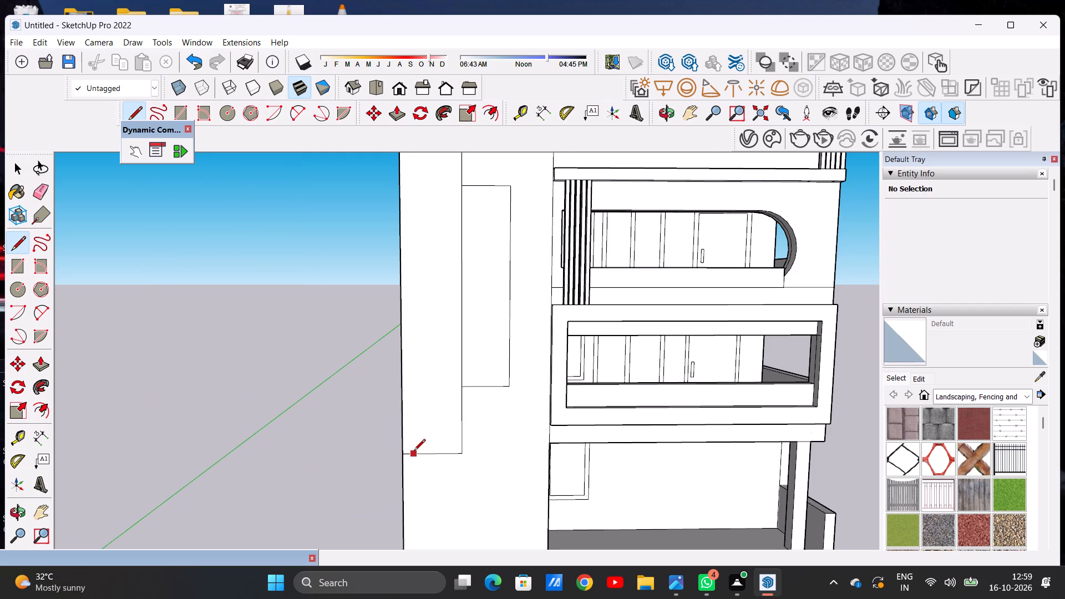
pyautogui.click(414, 451)
pyautogui.scroll(-9, 415, 402)
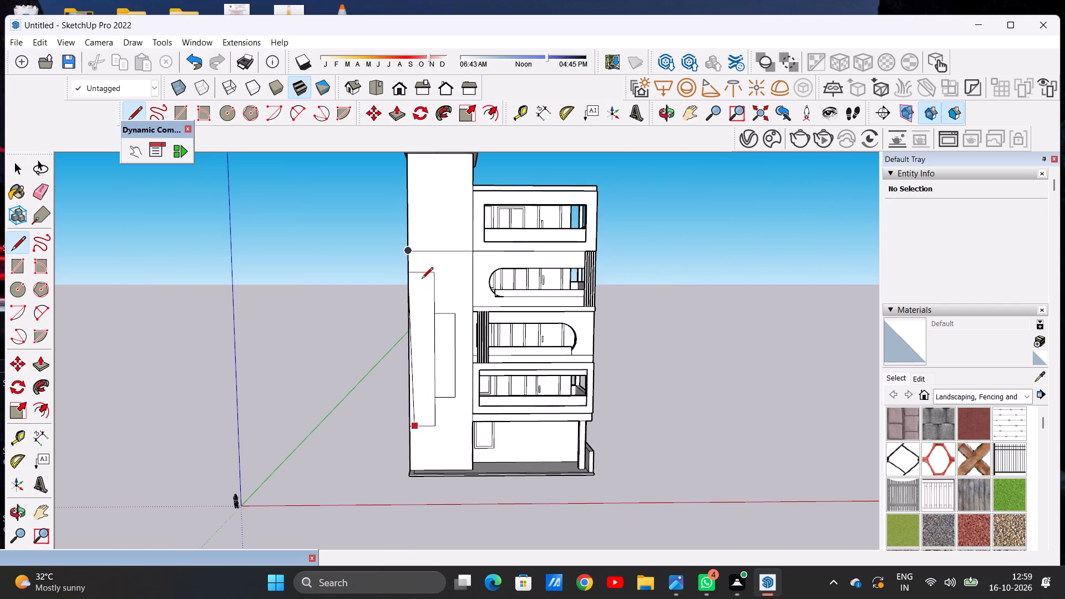
pyautogui.scroll(6, 419, 285)
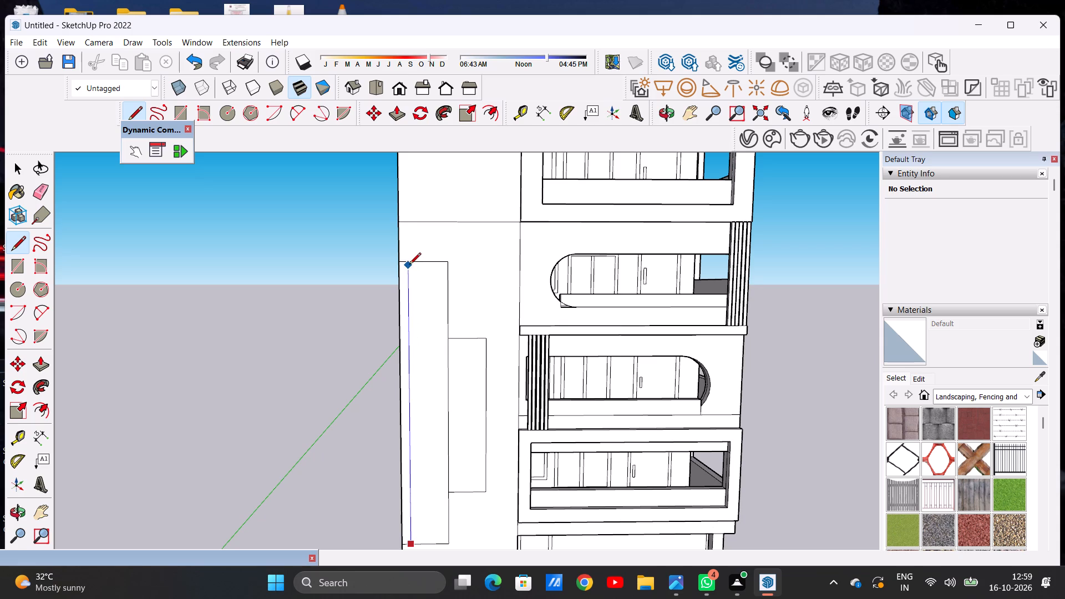
pyautogui.click(409, 262)
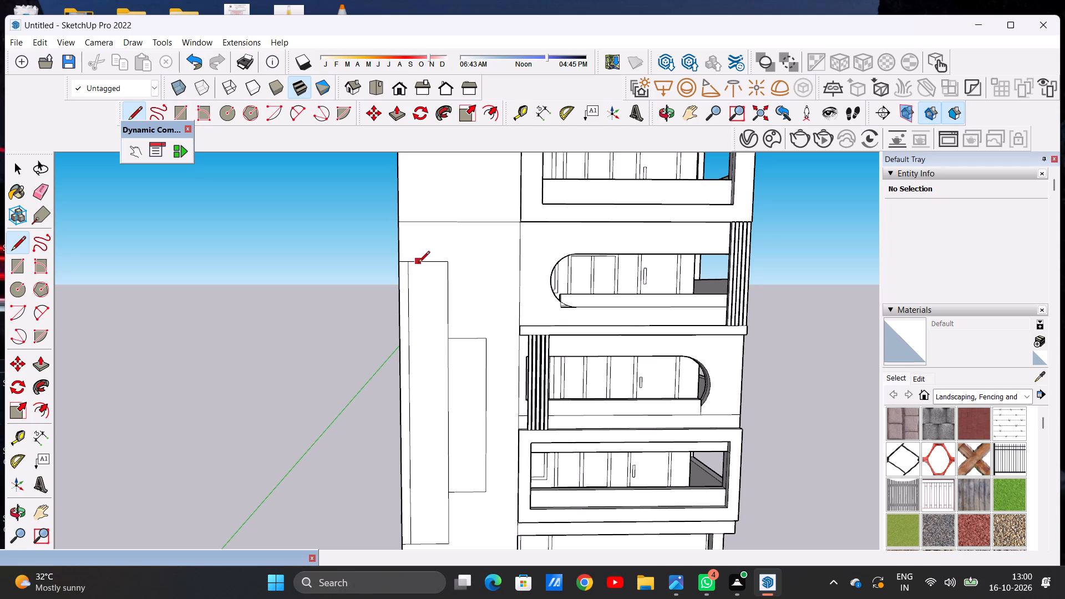
pyautogui.scroll(7, 408, 263)
pyautogui.click(414, 261)
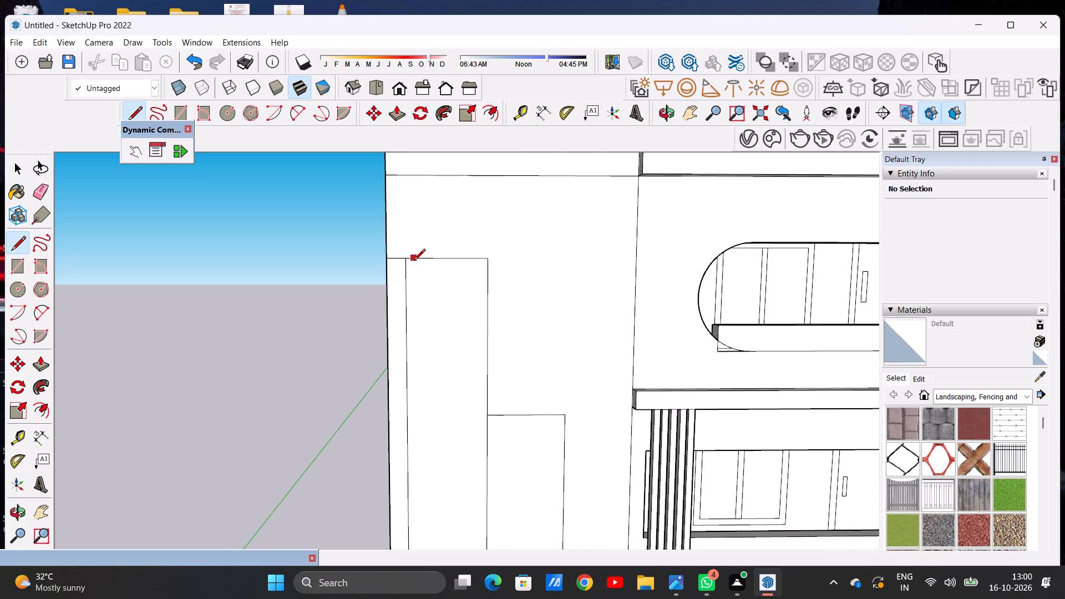
pyautogui.scroll(-17, 418, 297)
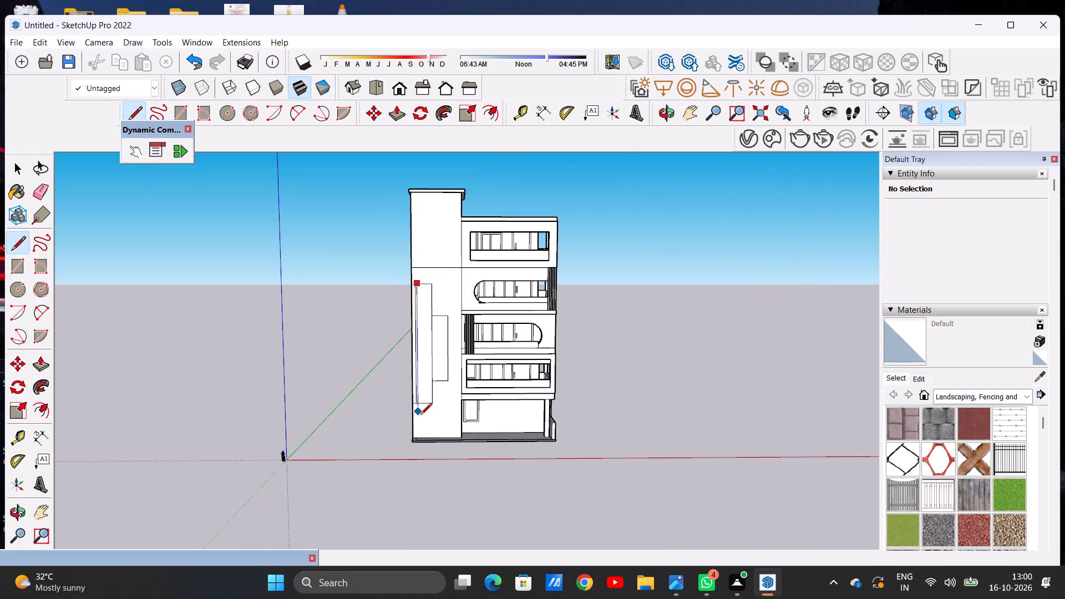
pyautogui.scroll(14, 420, 415)
pyautogui.click(415, 362)
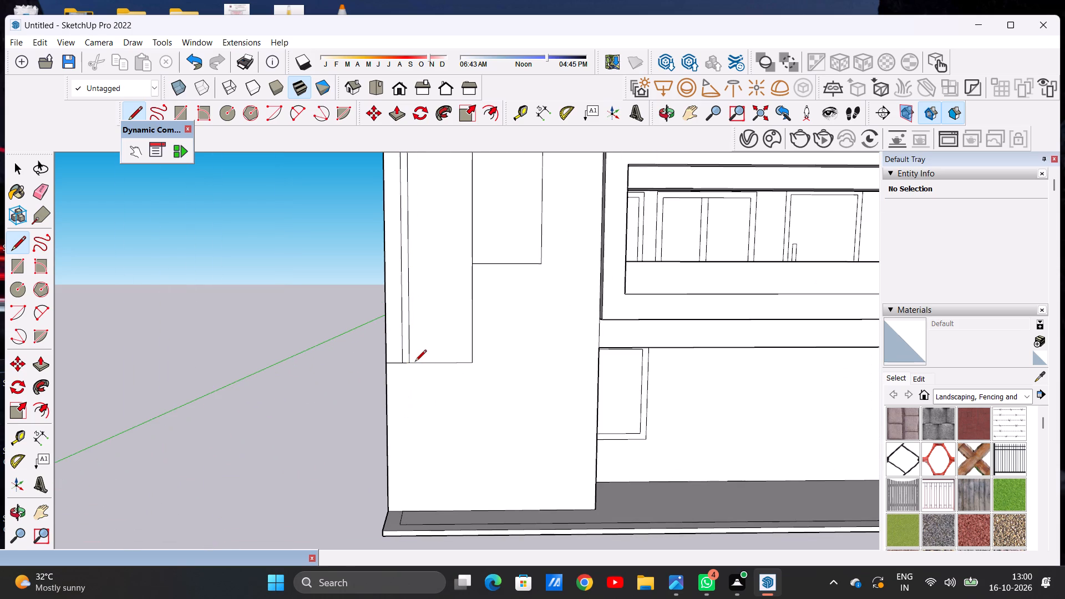
pyautogui.press('space')
# Copy the thin full-height strip sideways within the tall rectangle, placing the copy near the rectangle's inner edge.
pyautogui.scroll(-14, 414, 349)
pyautogui.scroll(4, 418, 357)
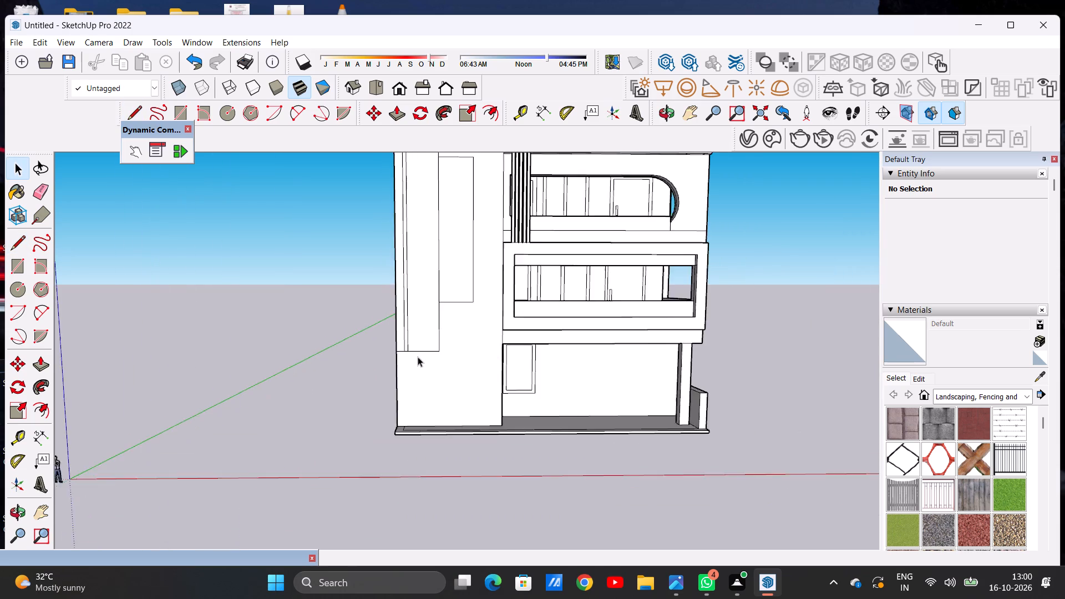
pyautogui.scroll(11, 418, 357)
pyautogui.doubleClick(392, 337)
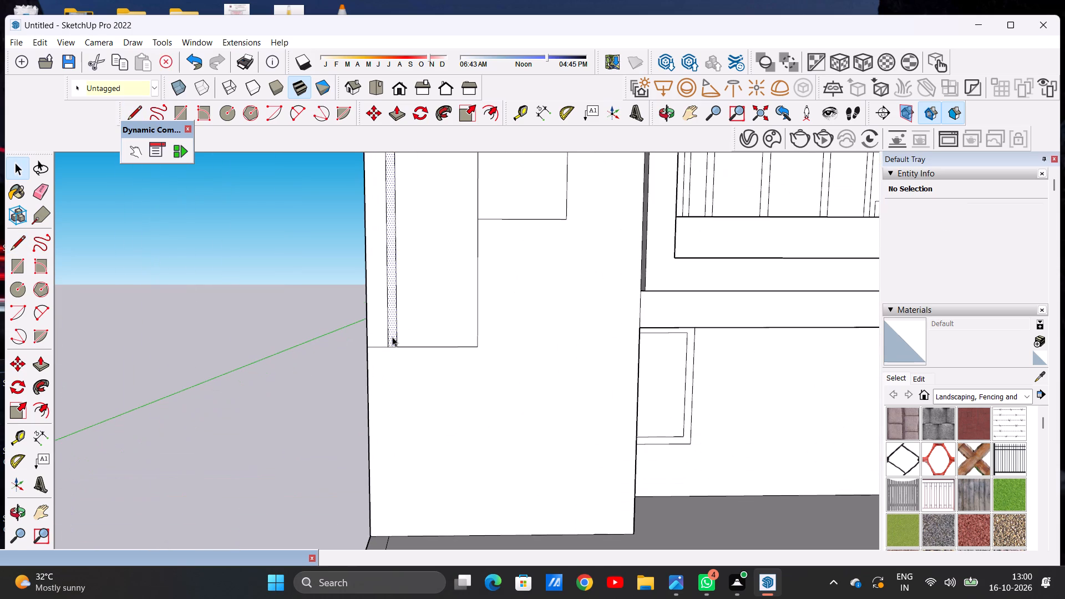
pyautogui.press('m')
pyautogui.click(399, 348)
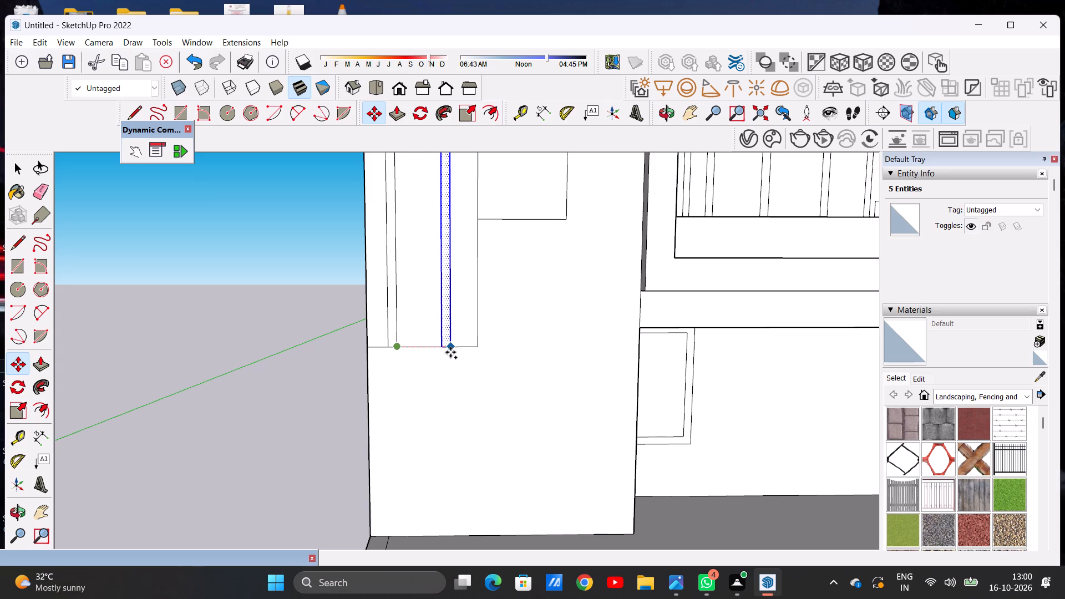
pyautogui.click(452, 352)
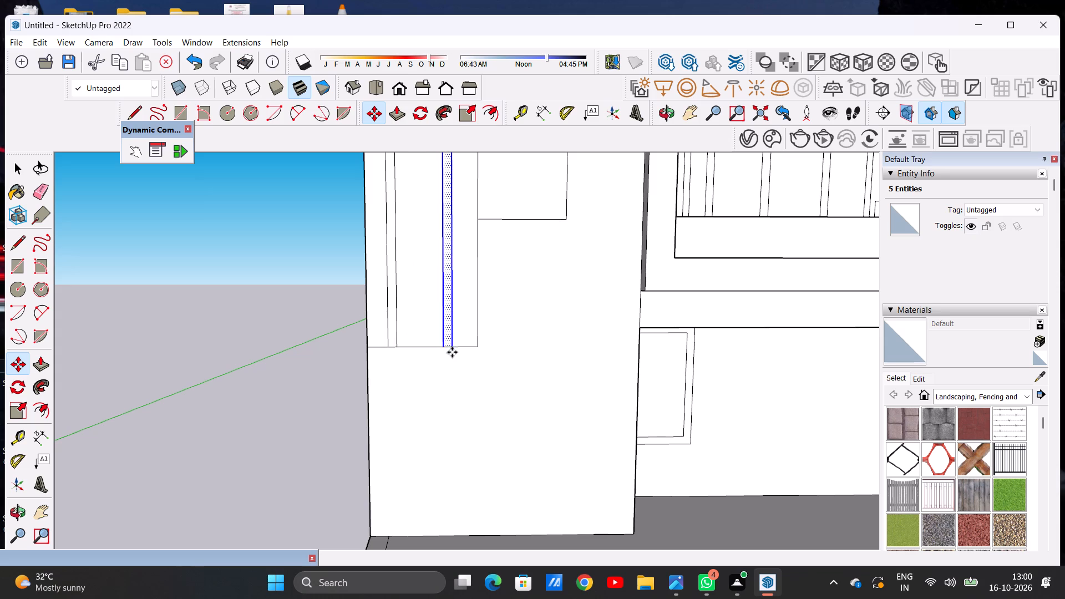
pyautogui.press('space')
pyautogui.click(324, 339)
# Examine the tower's front face with its two vertical strips against the whole building, from close up, above and farther away.
pyautogui.scroll(-17, 413, 400)
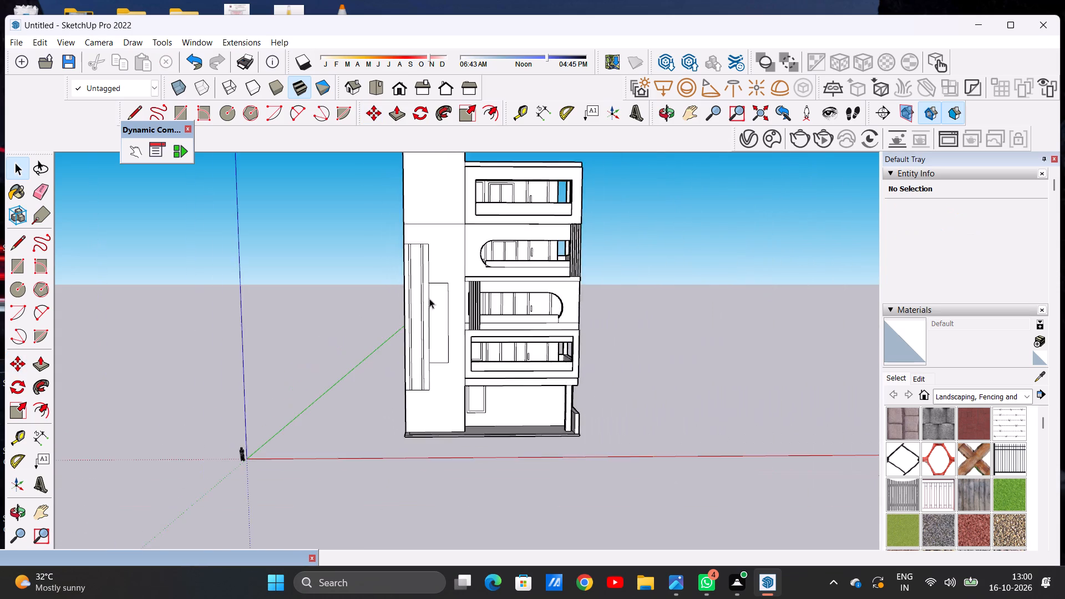
pyautogui.scroll(6, 429, 296)
pyautogui.moveTo(472, 310); pyautogui.dragTo(445, 359, button='middle')
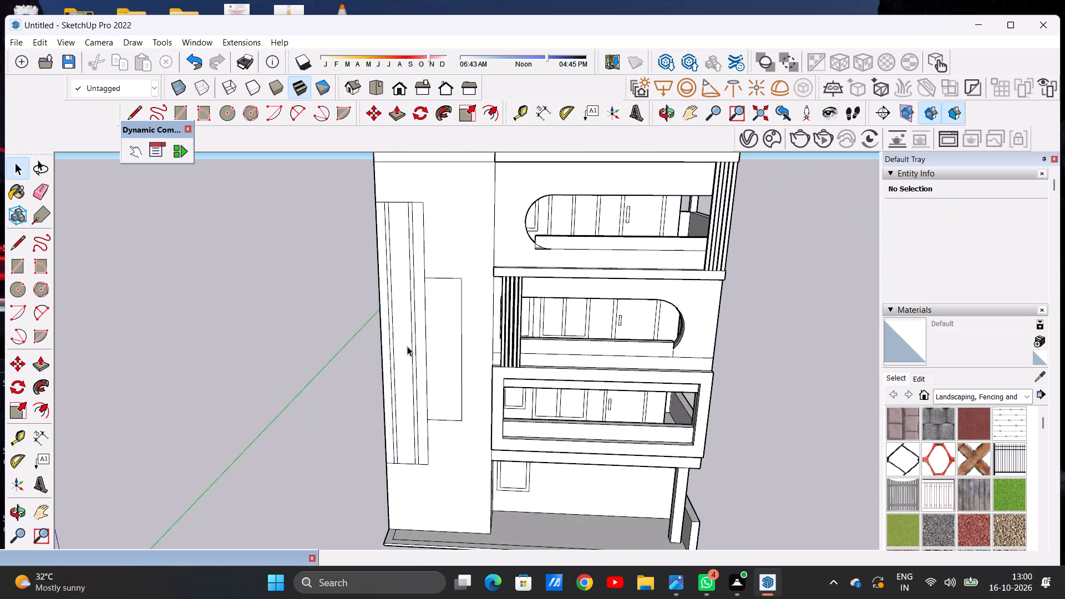
pyautogui.scroll(-10, 405, 348)
pyautogui.scroll(6, 417, 353)
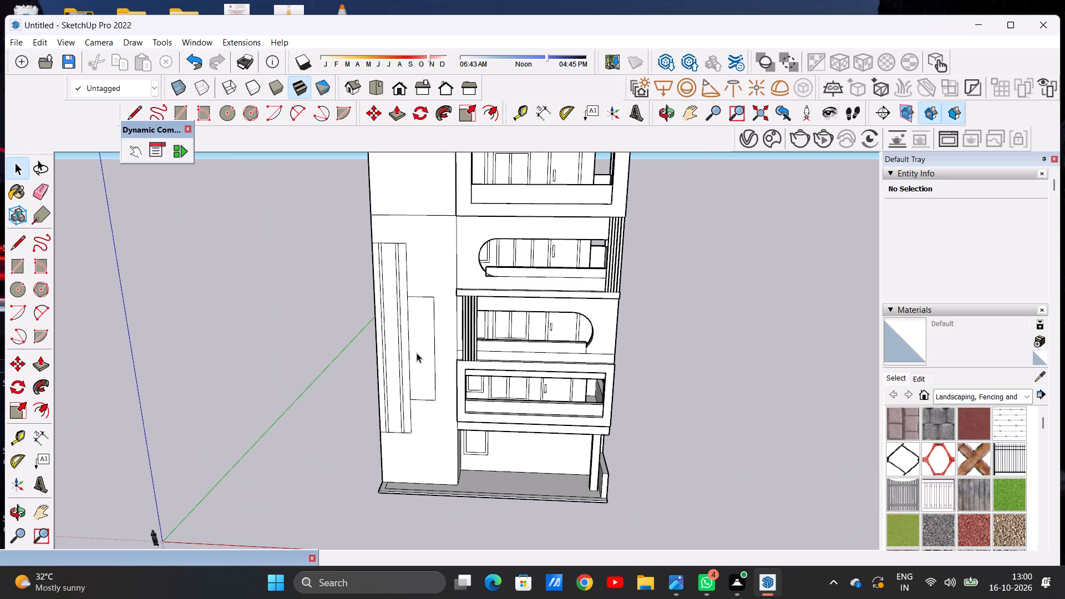
pyautogui.scroll(-12, 417, 353)
pyautogui.moveTo(412, 363); pyautogui.dragTo(440, 316, button='middle')
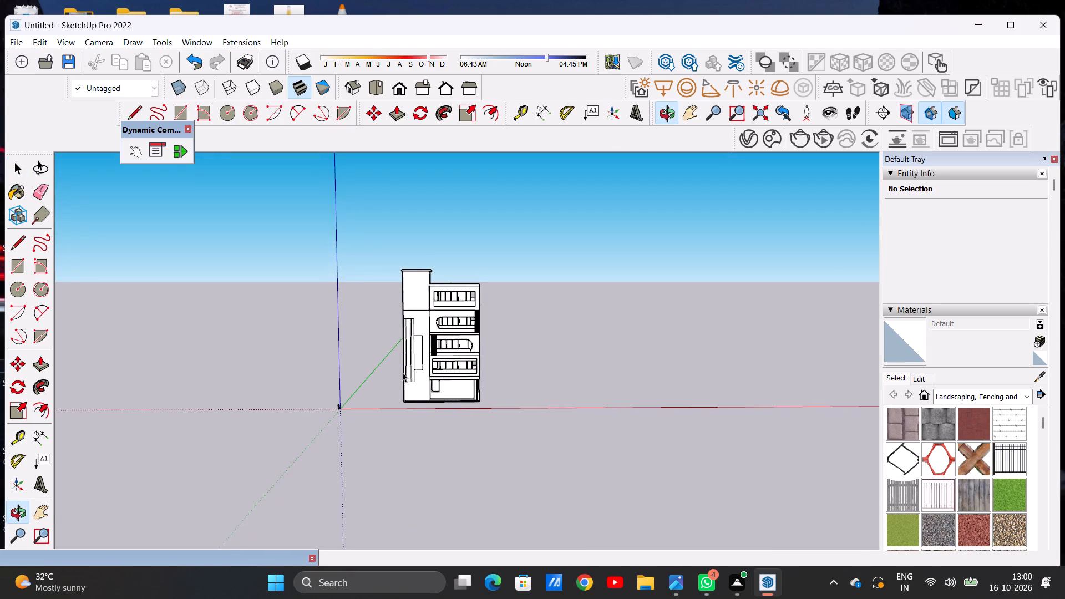
pyautogui.scroll(6, 402, 380)
pyautogui.scroll(-2, 433, 354)
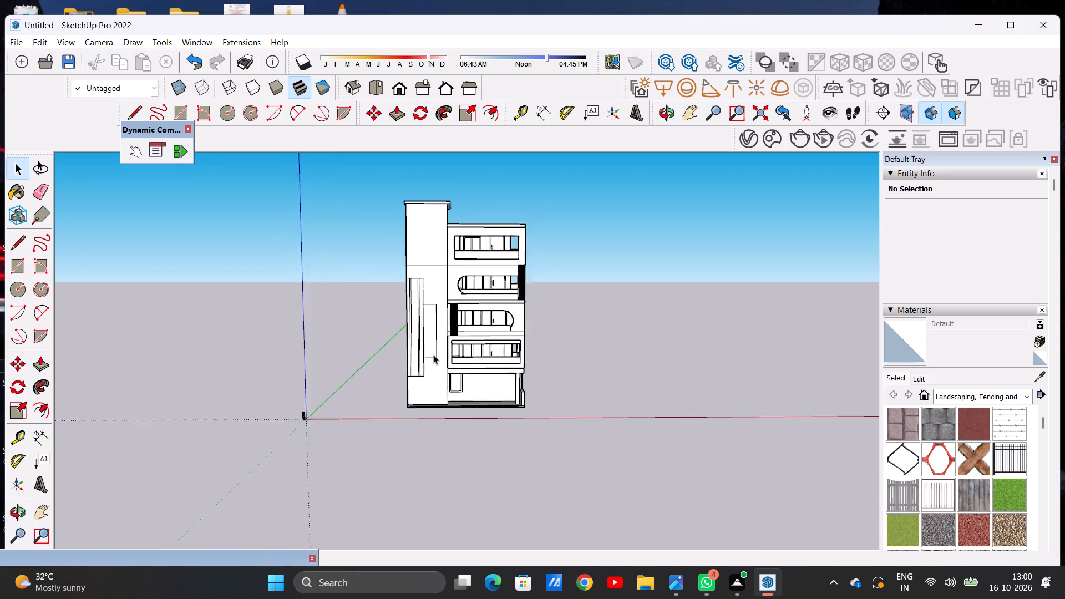
pyautogui.scroll(-2, 433, 354)
pyautogui.scroll(4, 436, 371)
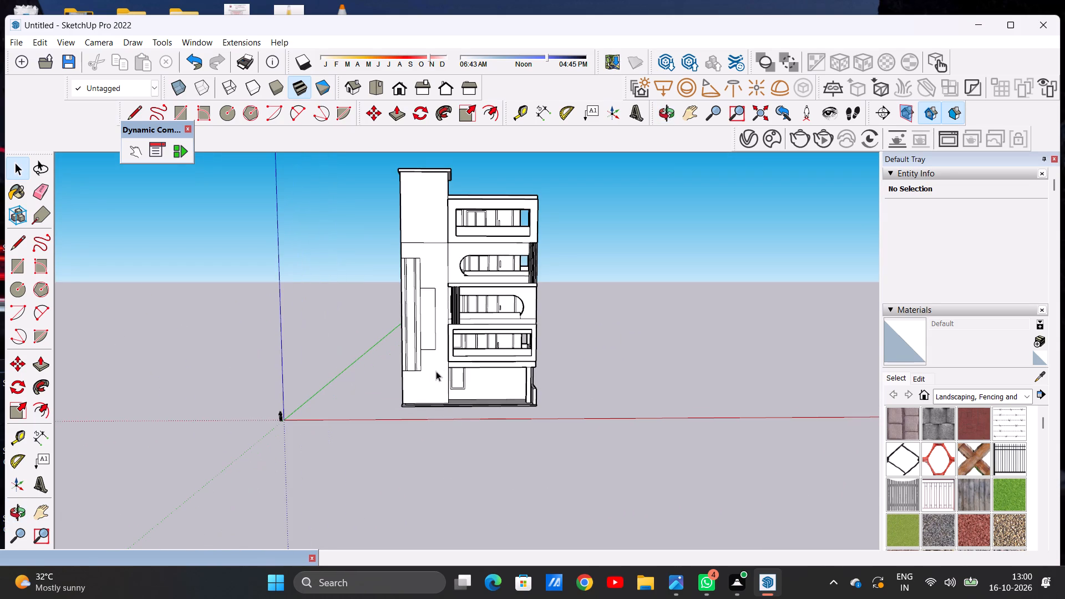
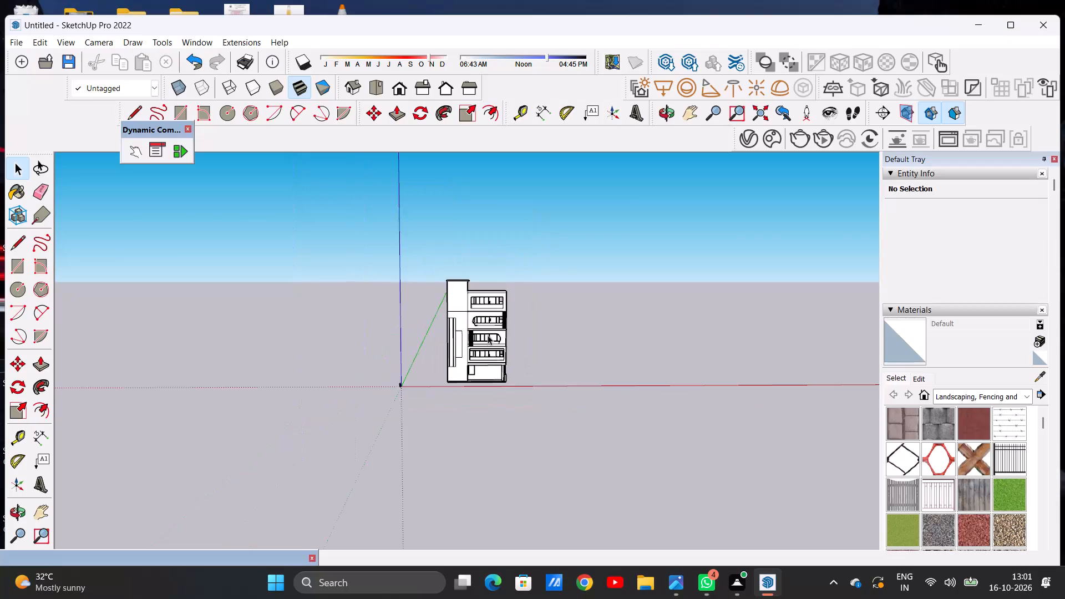
# Examine the tower's front strips and the balconies from close up, from the side and from above.
pyautogui.scroll(12, 486, 334)
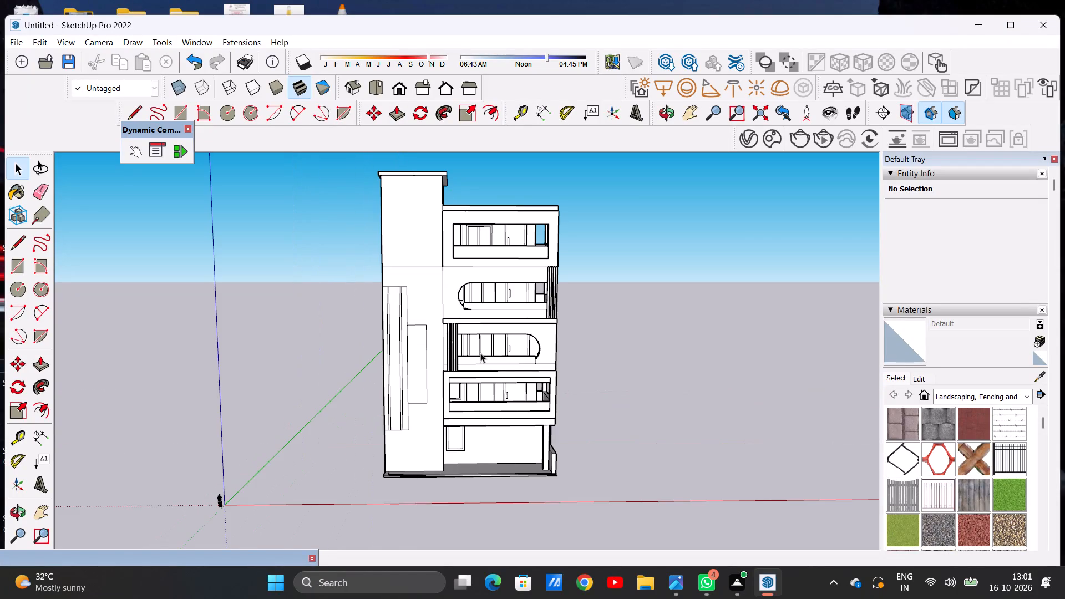
pyautogui.scroll(7, 412, 358)
pyautogui.moveTo(708, 319); pyautogui.dragTo(488, 329, button='middle')
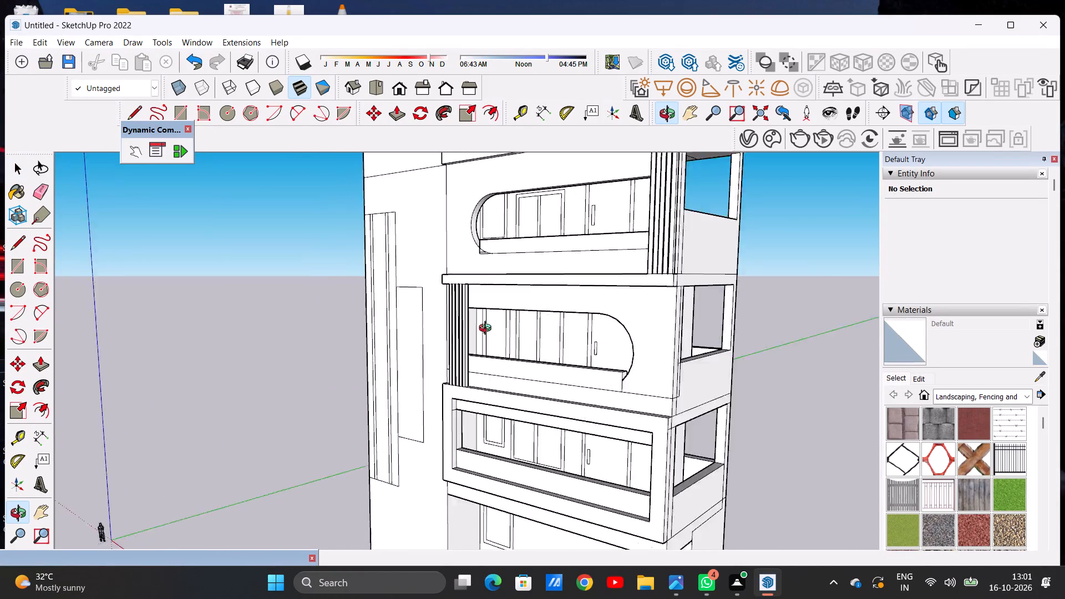
pyautogui.moveTo(488, 329); pyautogui.dragTo(614, 331, button='middle')
pyautogui.scroll(-10, 508, 343)
pyautogui.moveTo(464, 369); pyautogui.dragTo(534, 390, button='middle')
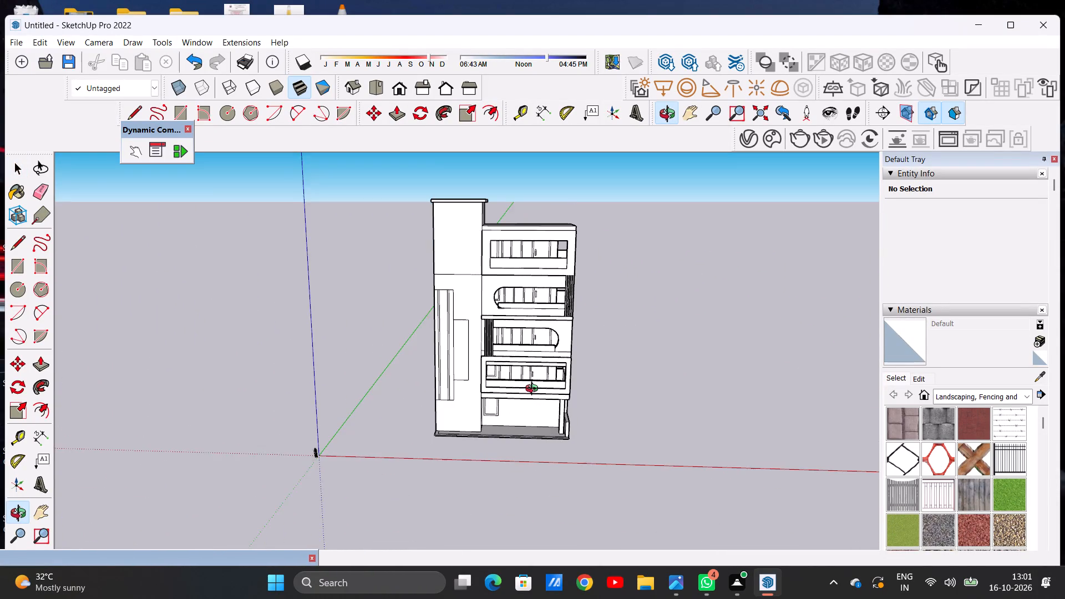
pyautogui.moveTo(534, 390); pyautogui.dragTo(535, 480, button='middle')
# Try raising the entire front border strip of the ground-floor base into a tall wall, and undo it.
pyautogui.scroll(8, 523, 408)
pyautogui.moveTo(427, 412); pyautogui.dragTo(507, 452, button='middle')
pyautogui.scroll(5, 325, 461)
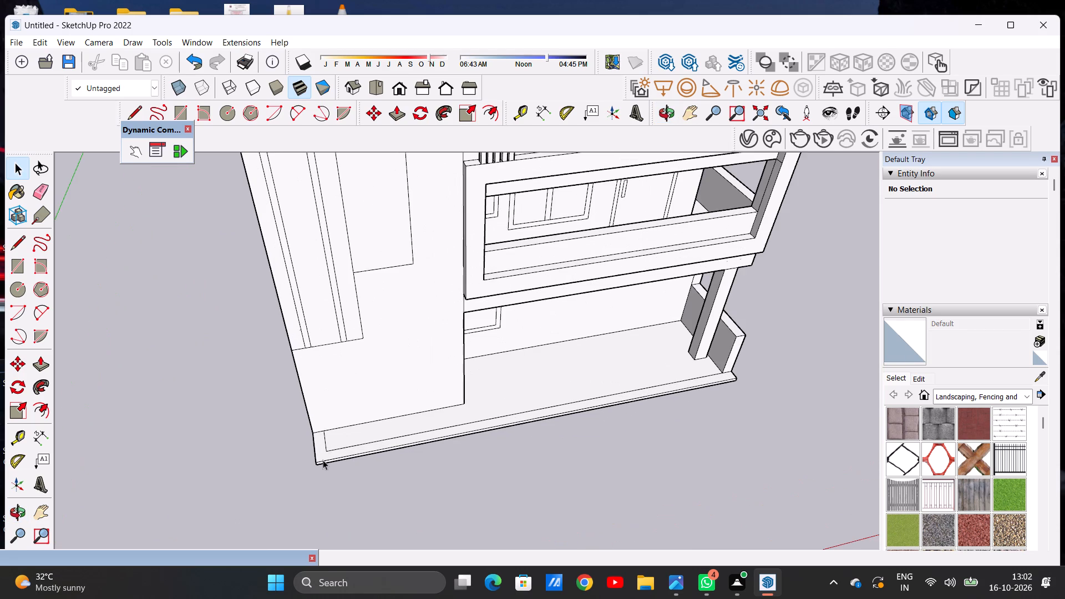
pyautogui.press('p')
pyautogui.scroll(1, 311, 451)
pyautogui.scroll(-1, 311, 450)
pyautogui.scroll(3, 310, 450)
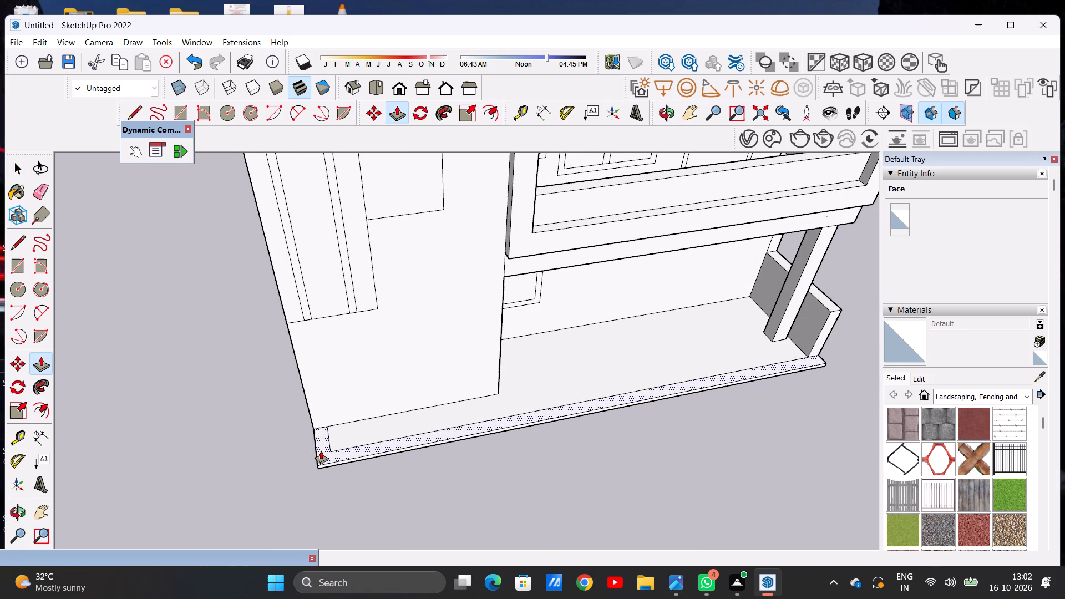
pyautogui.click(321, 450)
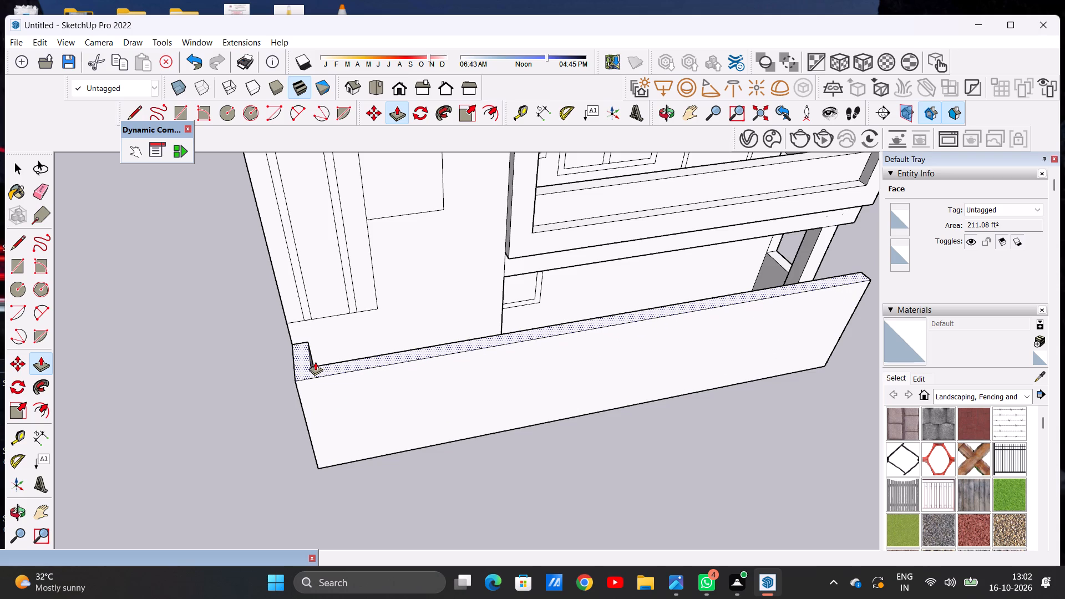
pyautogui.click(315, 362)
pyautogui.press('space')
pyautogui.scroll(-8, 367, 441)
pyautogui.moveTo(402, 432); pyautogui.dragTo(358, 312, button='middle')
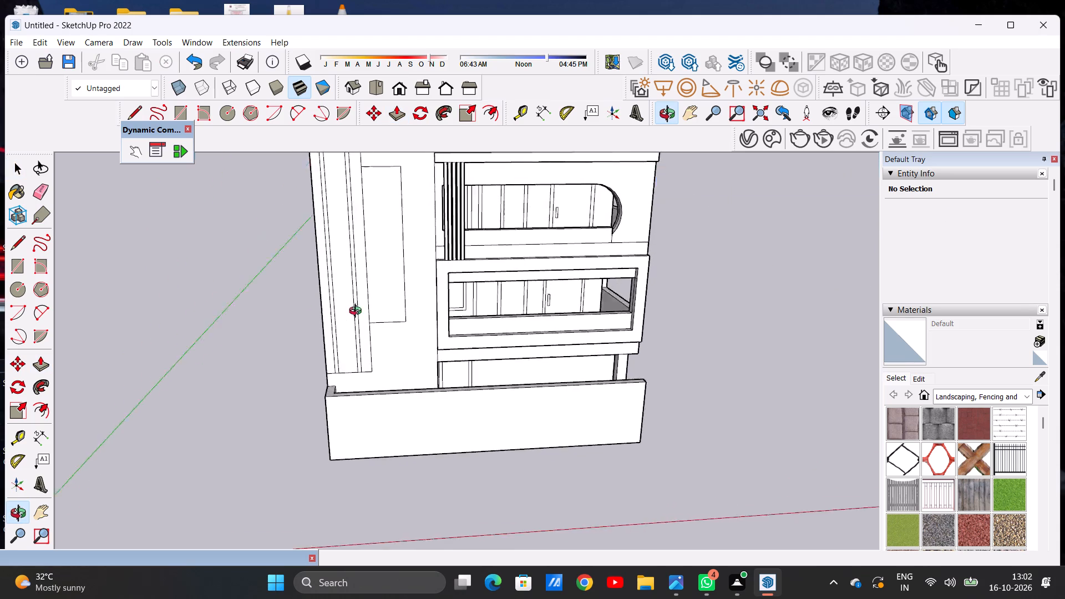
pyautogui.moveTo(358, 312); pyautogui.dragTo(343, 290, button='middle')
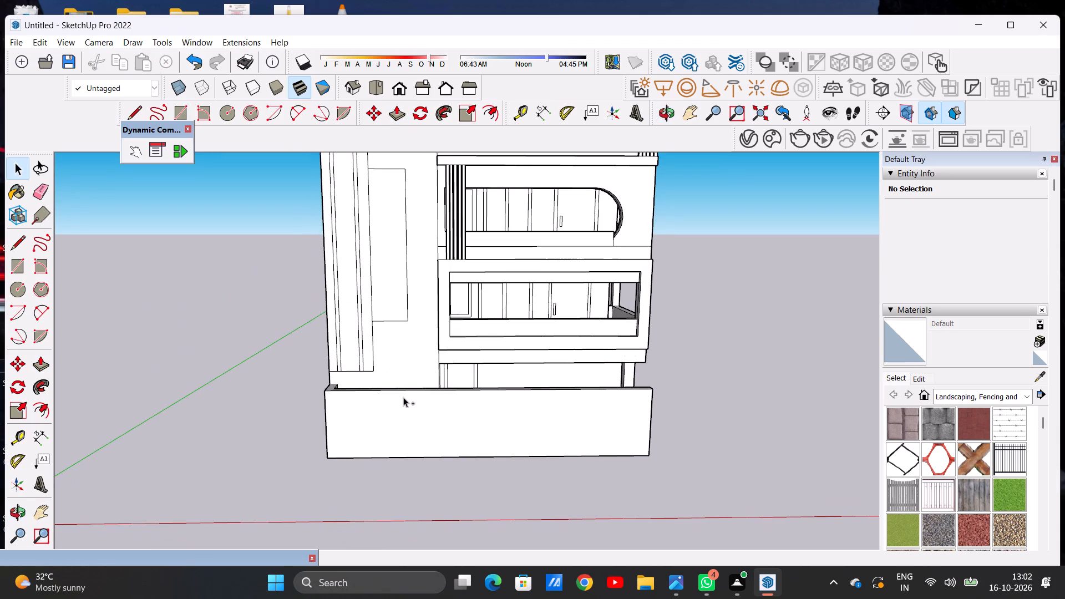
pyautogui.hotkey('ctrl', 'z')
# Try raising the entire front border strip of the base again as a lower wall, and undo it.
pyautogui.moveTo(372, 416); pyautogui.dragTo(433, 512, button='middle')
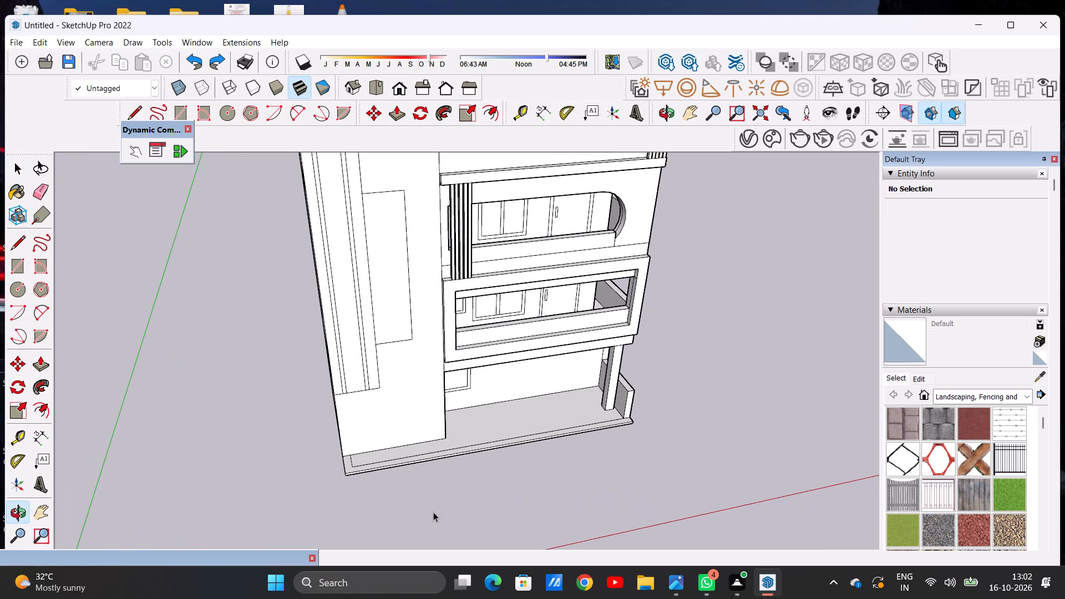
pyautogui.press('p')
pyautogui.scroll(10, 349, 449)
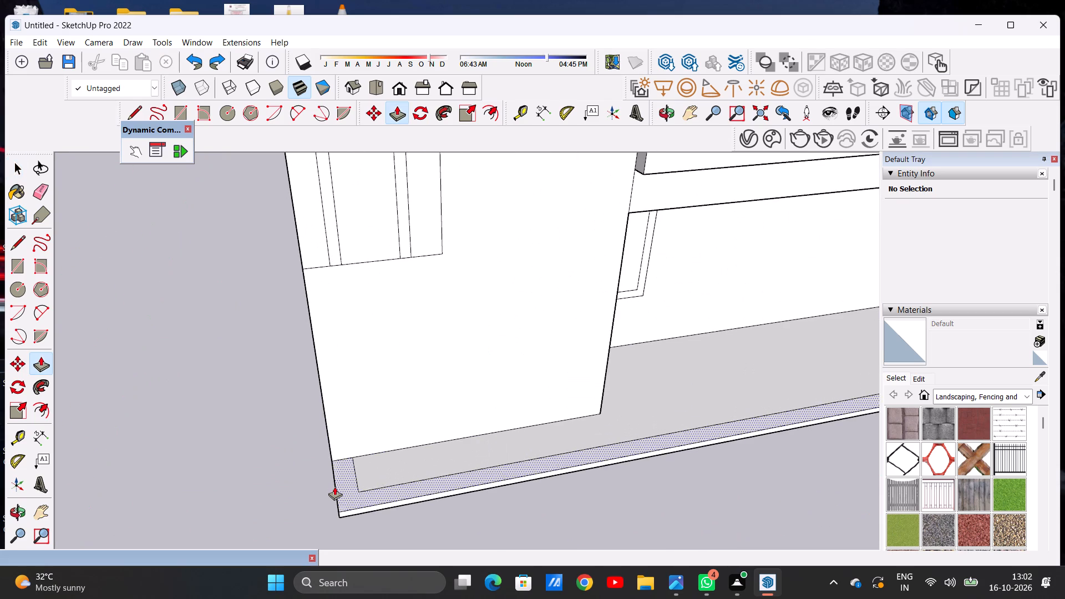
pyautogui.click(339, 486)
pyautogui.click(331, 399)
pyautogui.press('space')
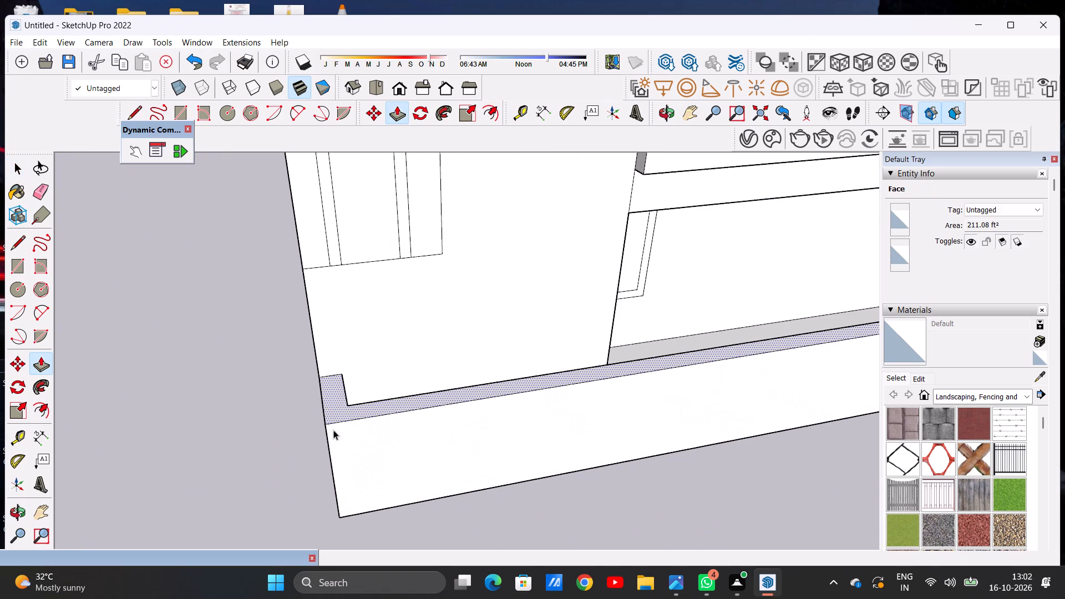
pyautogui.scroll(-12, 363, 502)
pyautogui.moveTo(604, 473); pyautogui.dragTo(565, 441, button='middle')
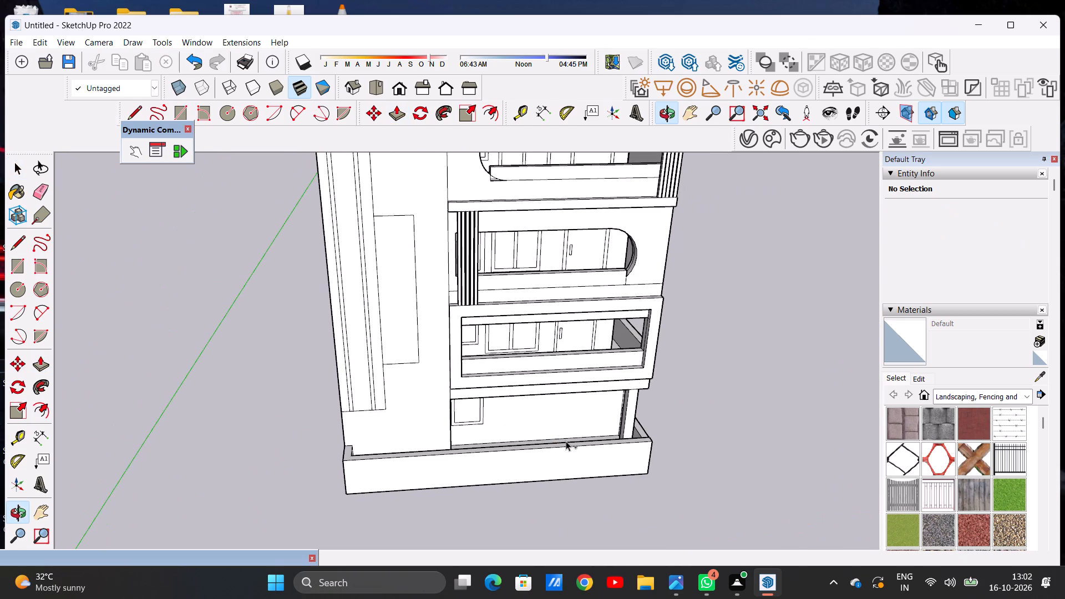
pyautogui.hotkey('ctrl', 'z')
# Examine the ground-floor base and its front border strip against the building's front, from farther away and from above.
pyautogui.scroll(-3, 518, 448)
pyautogui.scroll(1, 533, 462)
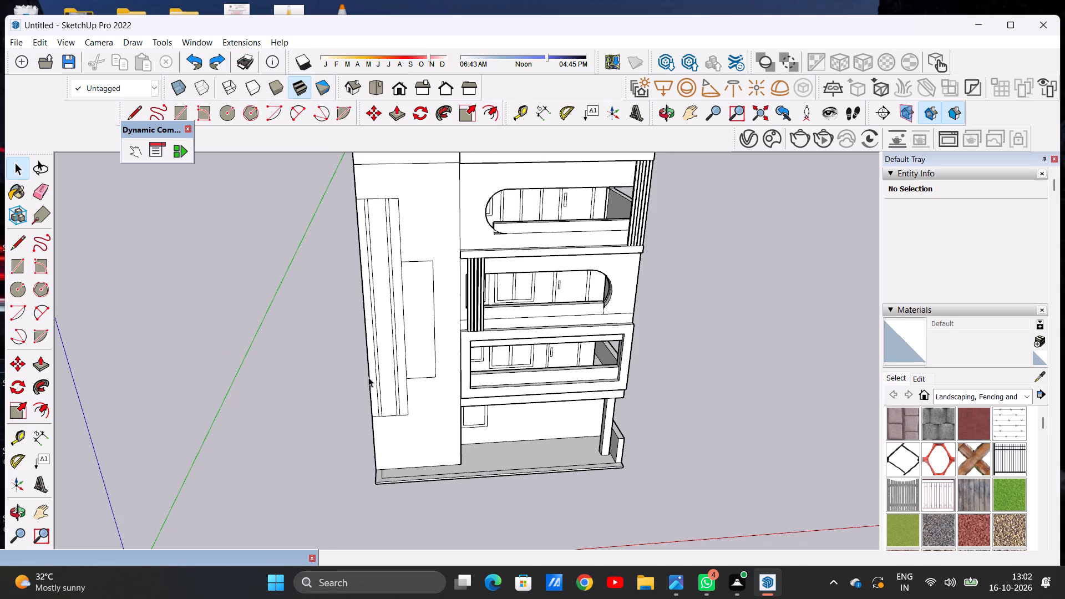
pyautogui.scroll(-7, 370, 422)
pyautogui.scroll(7, 527, 523)
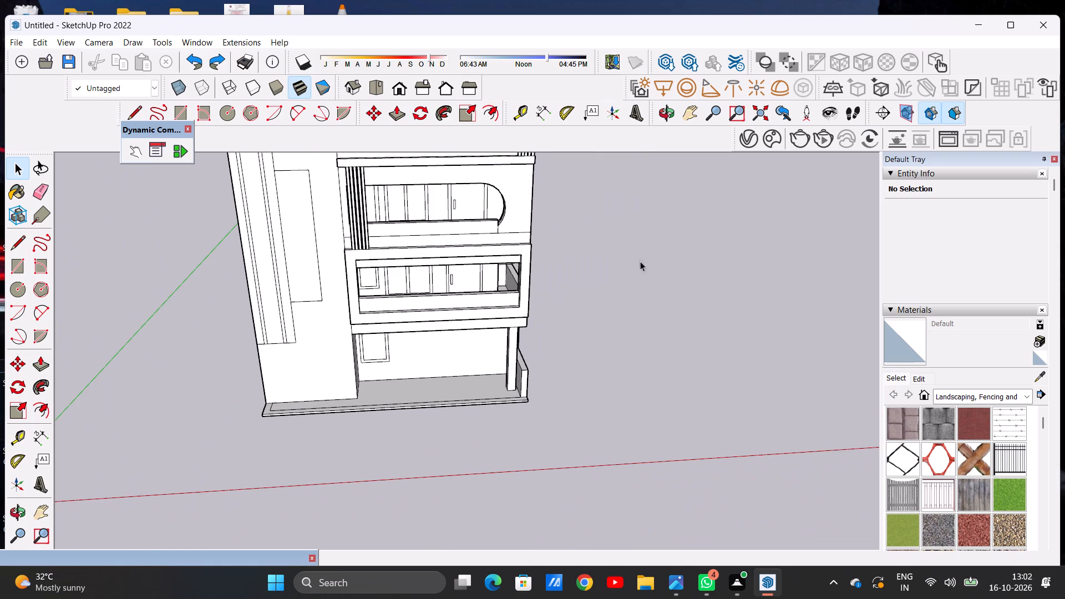
pyautogui.scroll(5, 586, 322)
pyautogui.scroll(-4, 788, 204)
pyautogui.moveTo(647, 263); pyautogui.dragTo(661, 356, button='middle')
pyautogui.scroll(2, 661, 356)
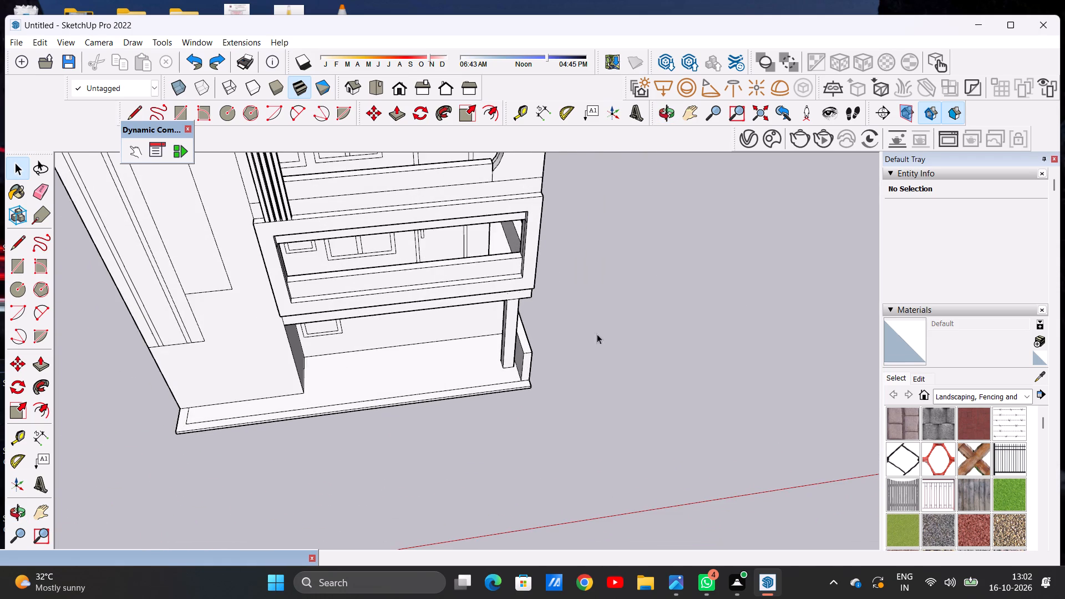
# Draw a short line across the base's front border strip, a little inward from the corner with the low side wall.
pyautogui.scroll(-6, 602, 334)
pyautogui.scroll(4, 461, 397)
pyautogui.moveTo(441, 382); pyautogui.dragTo(407, 425, button='middle')
pyautogui.scroll(1, 453, 384)
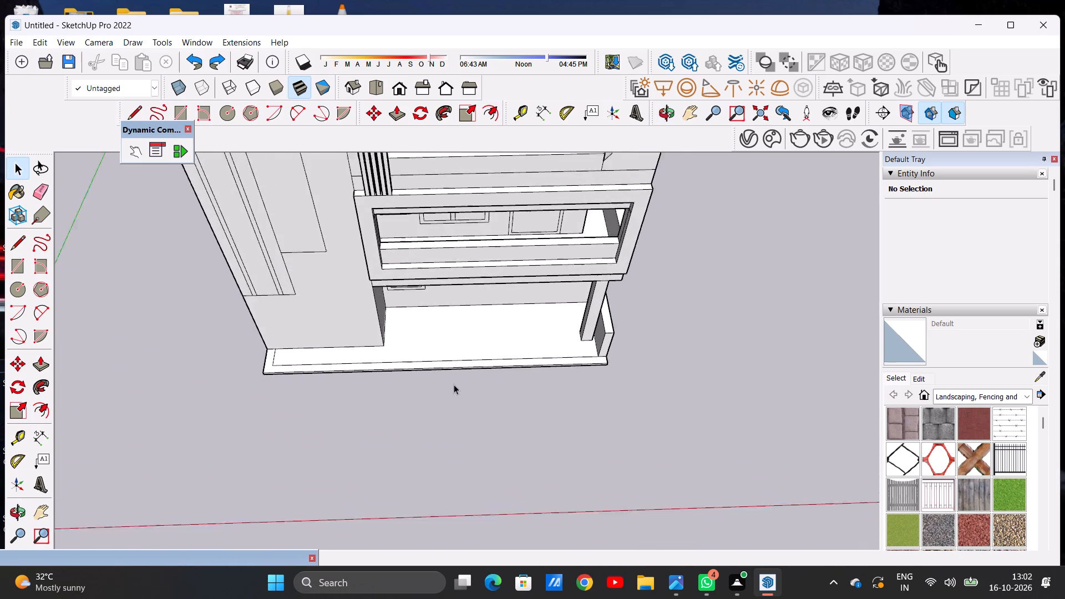
pyautogui.scroll(2, 454, 384)
pyautogui.scroll(5, 566, 346)
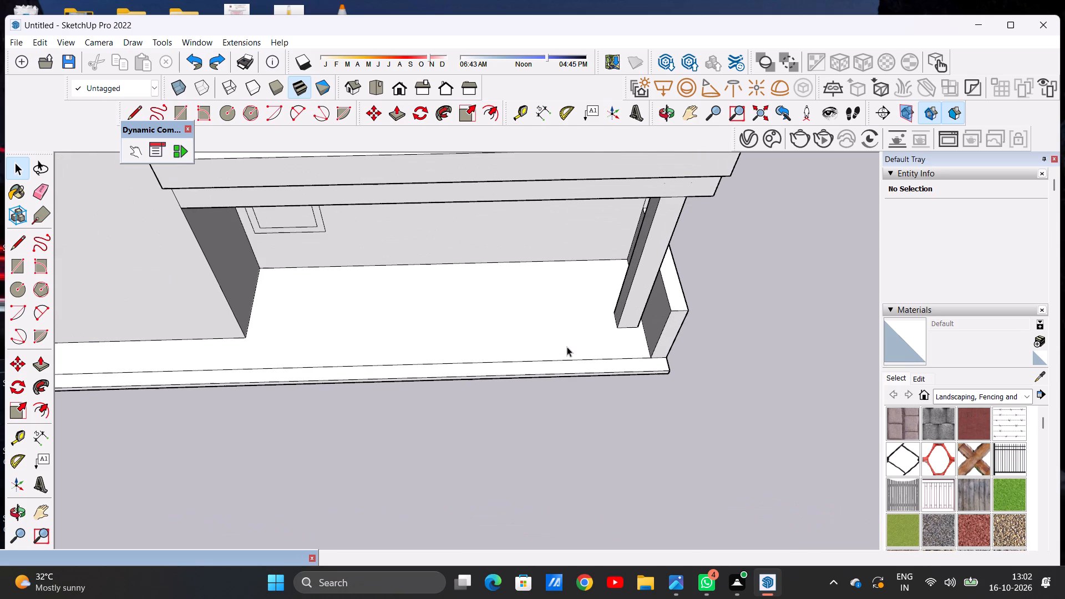
pyautogui.press('l')
pyautogui.scroll(4, 572, 363)
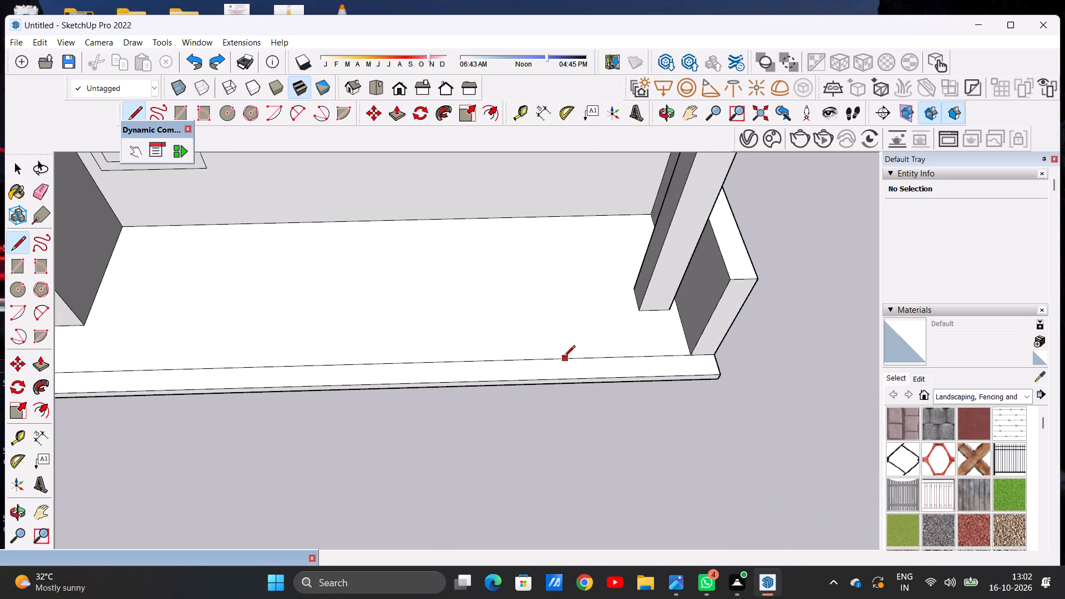
pyautogui.click(564, 358)
pyautogui.click(566, 380)
pyautogui.press('space')
# Push/Pull the short corner segment of the border strip up to the height of the adjoining low side wall.
pyautogui.write('P')
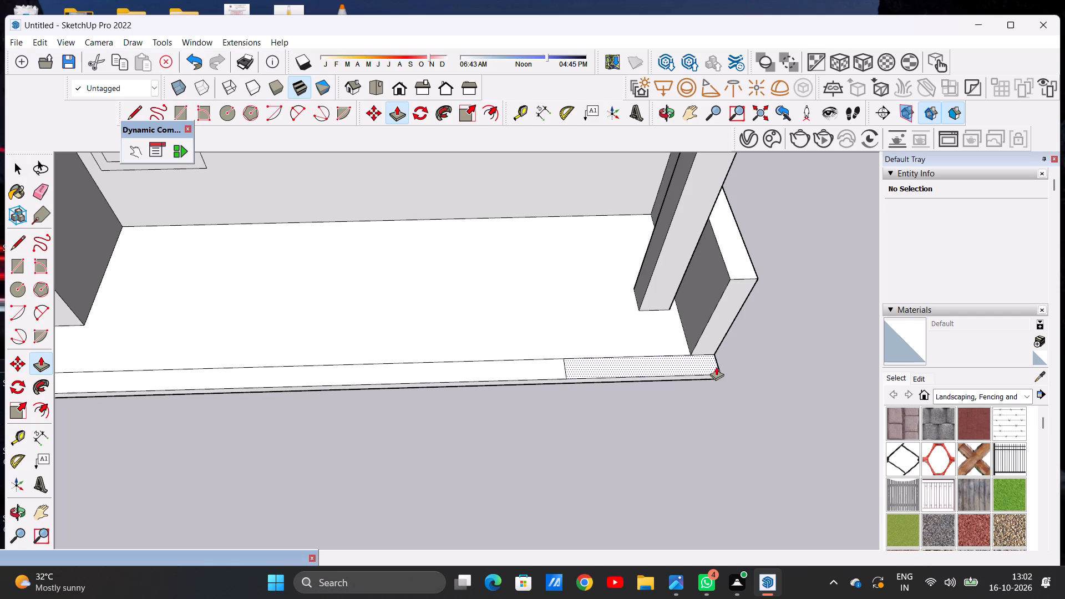
pyautogui.click(716, 367)
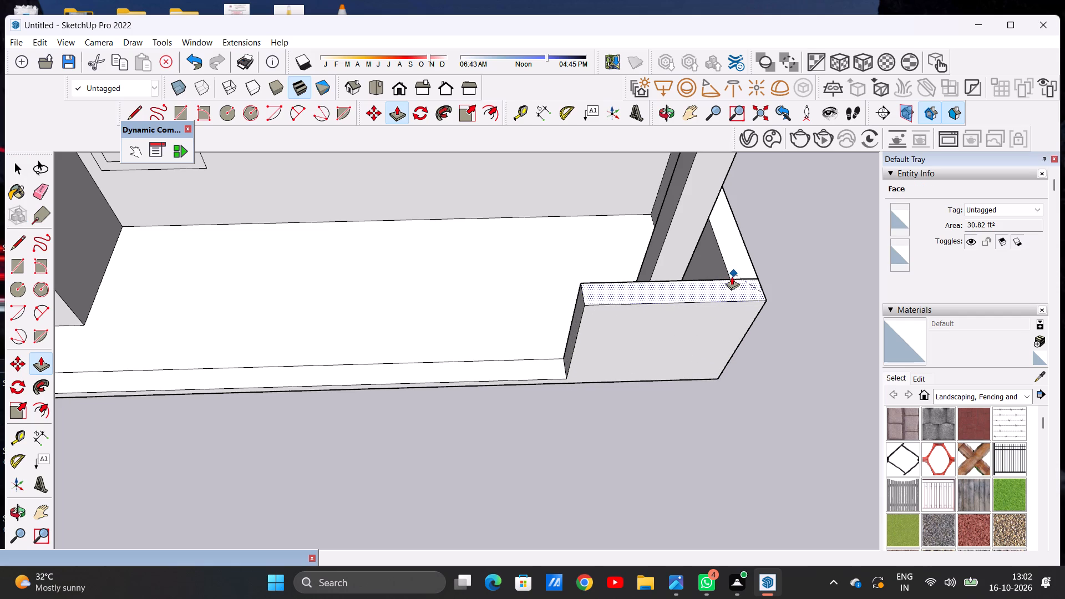
pyautogui.click(732, 276)
pyautogui.press('space')
# Examine the raised corner wall against the ground-floor front, from eye level, farther away and above.
pyautogui.scroll(-9, 670, 322)
pyautogui.moveTo(645, 370); pyautogui.dragTo(640, 229, button='middle')
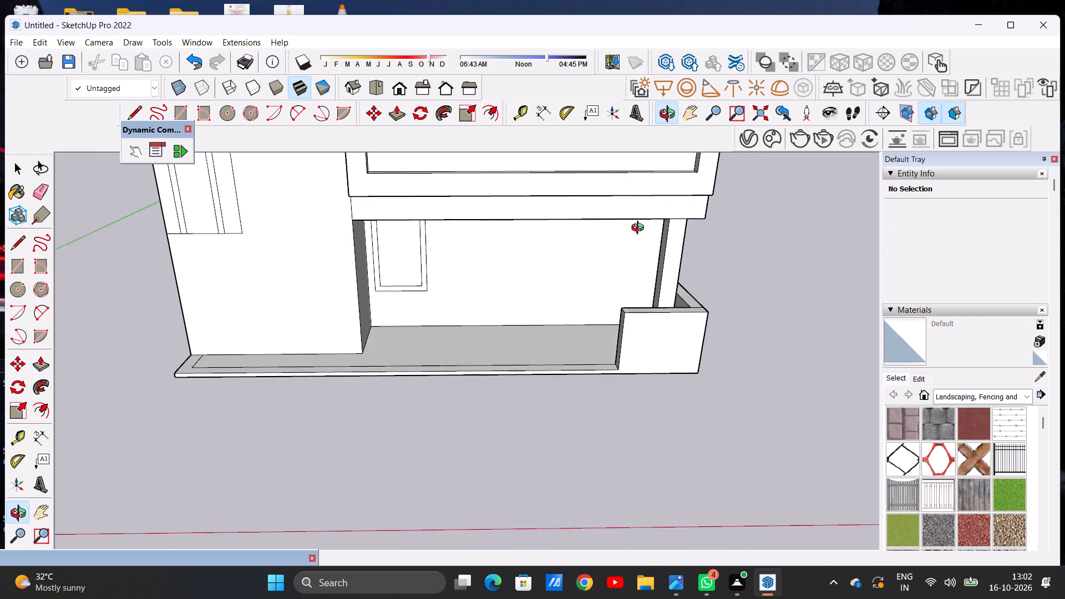
pyautogui.moveTo(640, 229); pyautogui.dragTo(640, 214, button='middle')
pyautogui.scroll(-3, 628, 261)
pyautogui.moveTo(640, 340); pyautogui.dragTo(630, 301, button='middle')
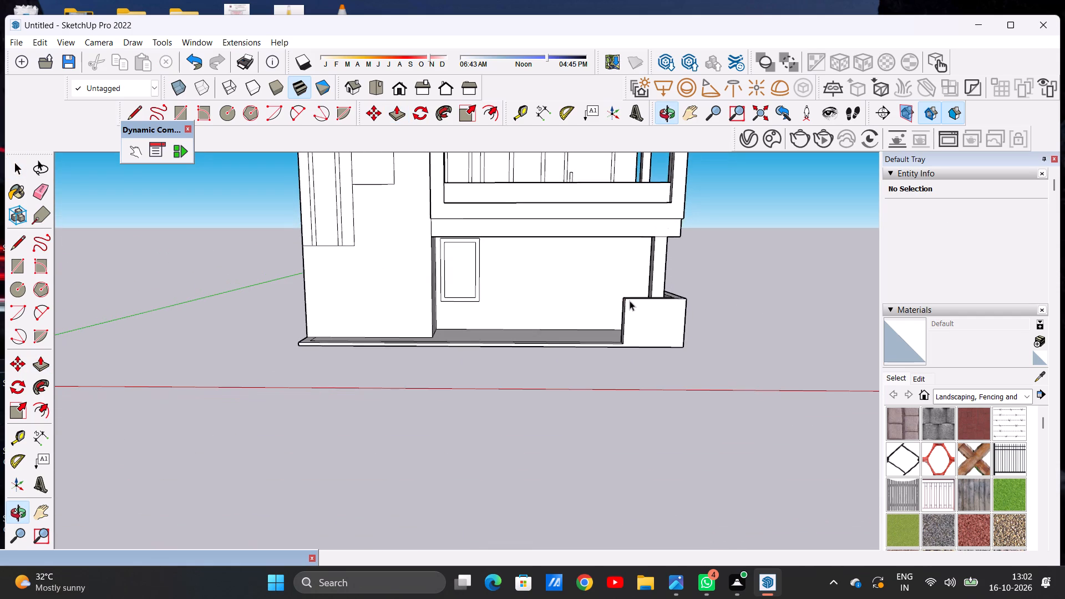
pyautogui.scroll(-3, 660, 314)
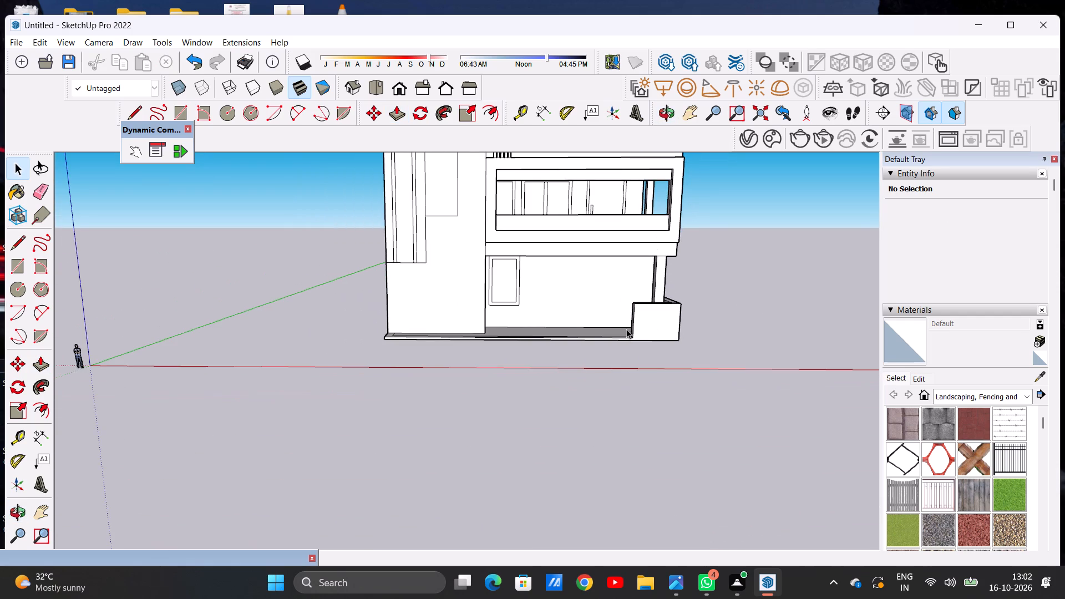
pyautogui.moveTo(626, 329); pyautogui.dragTo(610, 380, button='middle')
pyautogui.scroll(1, 527, 342)
pyautogui.moveTo(529, 340); pyautogui.dragTo(535, 403, button='middle')
pyautogui.scroll(3, 537, 349)
pyautogui.moveTo(551, 348); pyautogui.dragTo(560, 435, button='middle')
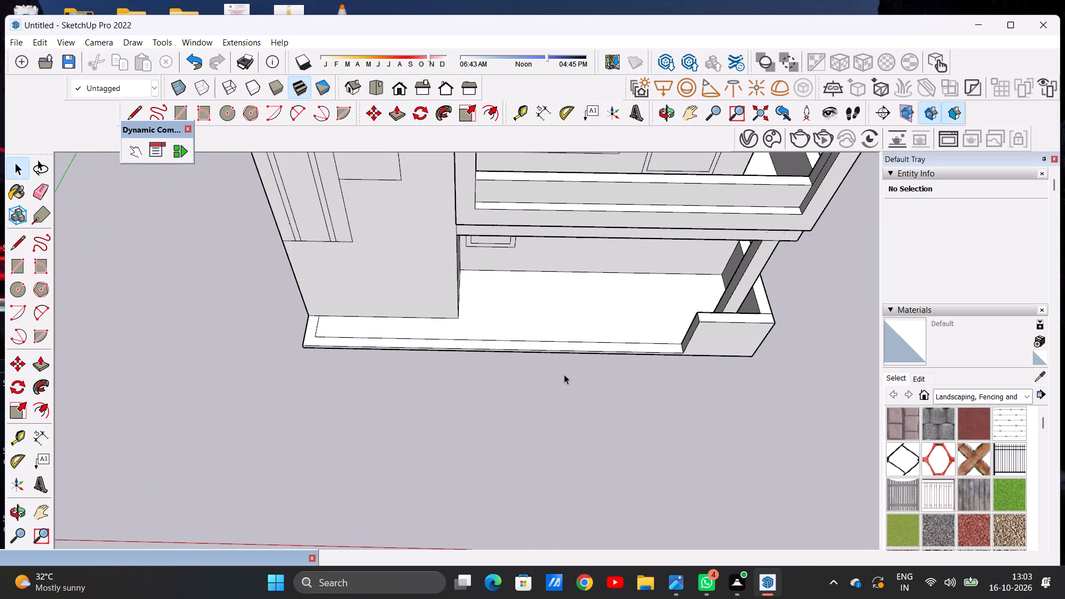
# Draw a second short line across the front border strip, between the tower's inner edge and the raised corner wall.
pyautogui.press('l')
pyautogui.scroll(4, 521, 332)
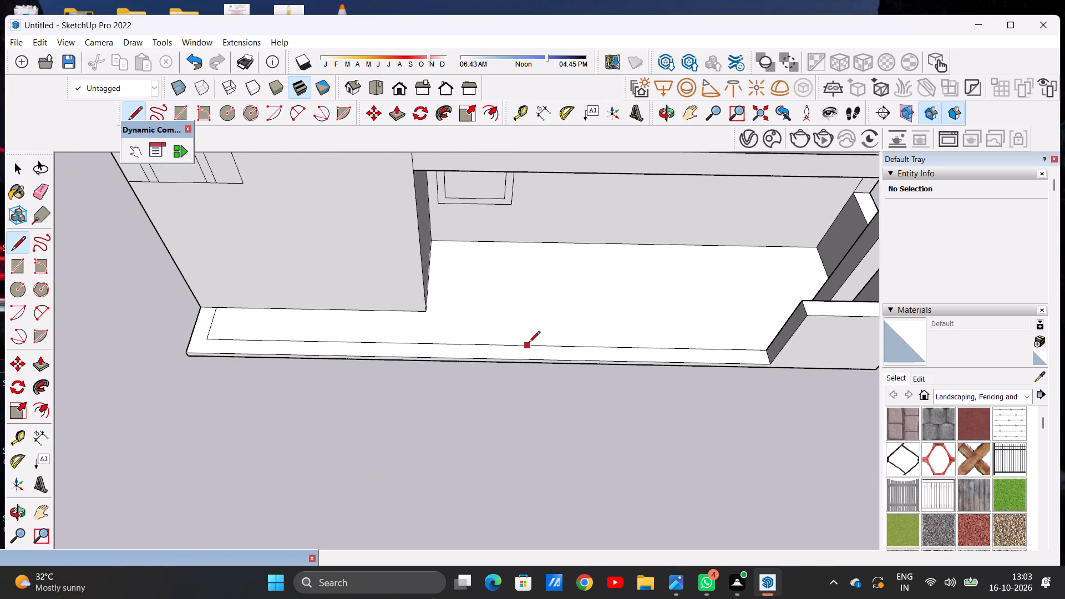
pyautogui.click(529, 342)
pyautogui.click(528, 362)
pyautogui.press('space')
# Push/Pull the tower-side segment of the border strip up to the corner wall's height, leaving an entrance gap between the two walls.
pyautogui.scroll(3, 553, 339)
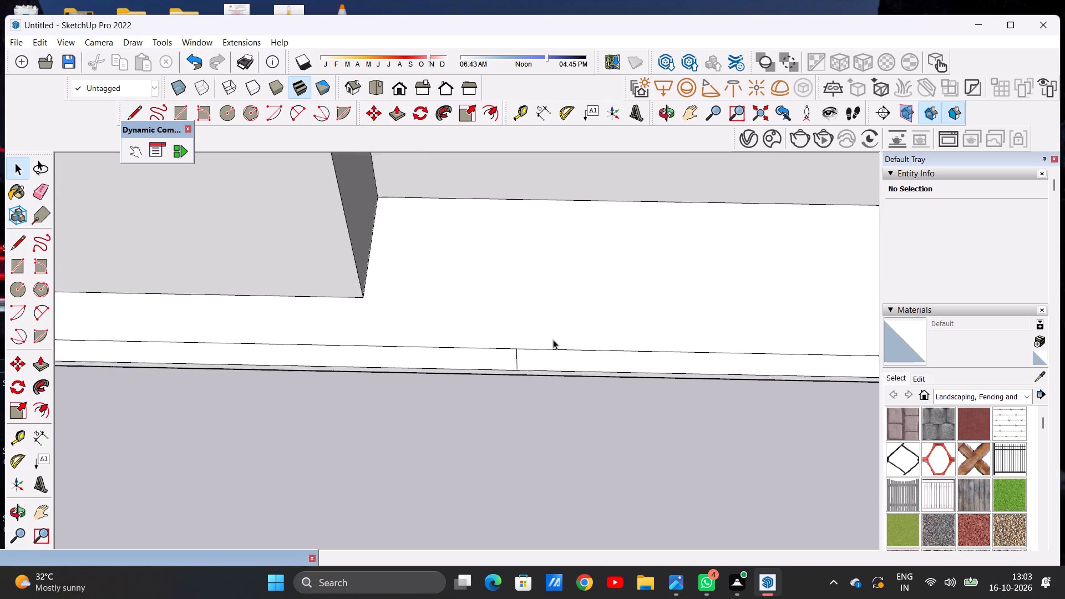
pyautogui.scroll(2, 553, 339)
pyautogui.scroll(-6, 510, 338)
pyautogui.moveTo(600, 383); pyautogui.dragTo(597, 292, button='middle')
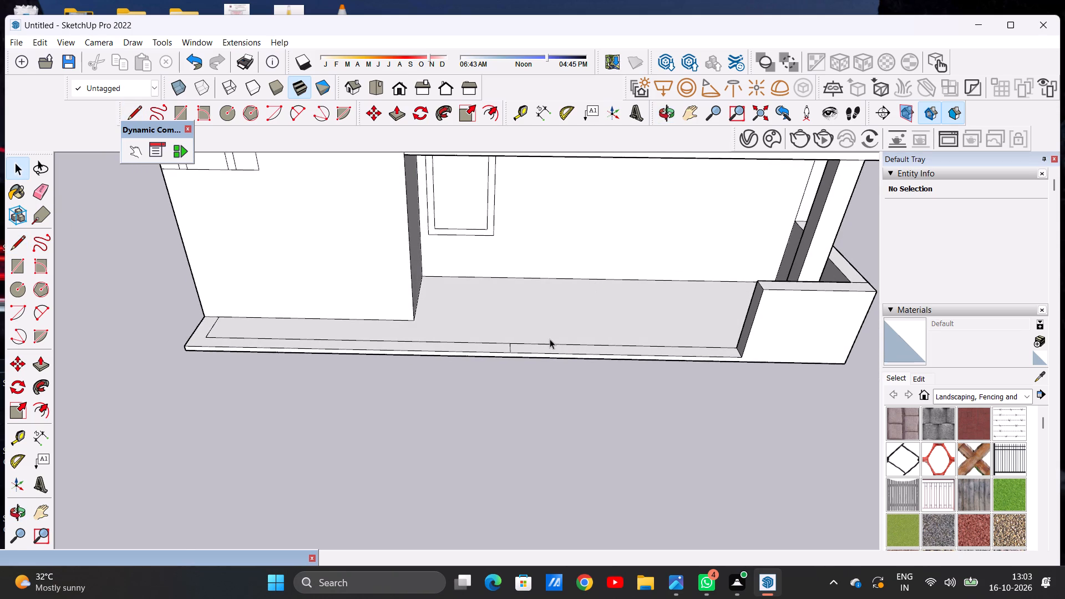
pyautogui.scroll(-4, 551, 374)
pyautogui.moveTo(365, 346); pyautogui.dragTo(514, 334, button='middle')
pyautogui.scroll(-6, 515, 334)
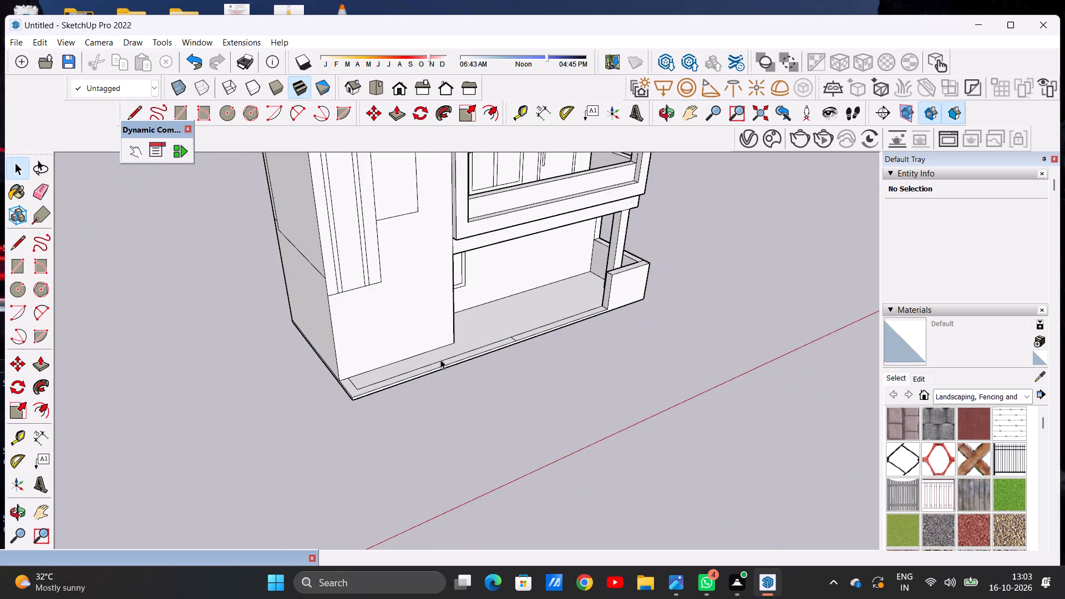
pyautogui.scroll(-1, 417, 352)
pyautogui.scroll(4, 416, 351)
pyautogui.press('p')
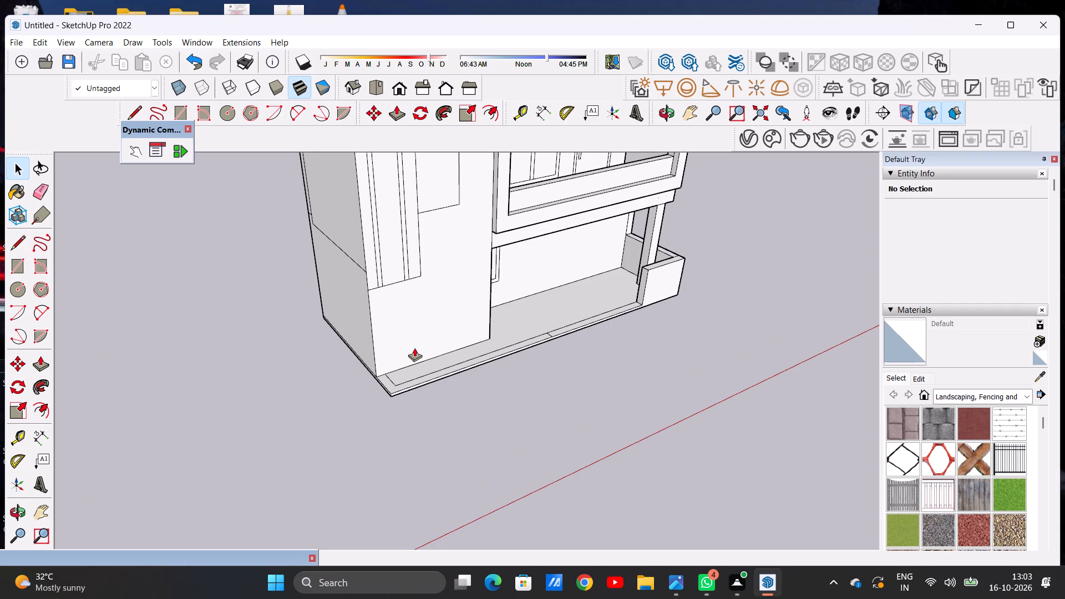
pyautogui.scroll(-5, 432, 398)
pyautogui.scroll(10, 400, 260)
pyautogui.scroll(-5, 449, 337)
pyautogui.scroll(9, 577, 428)
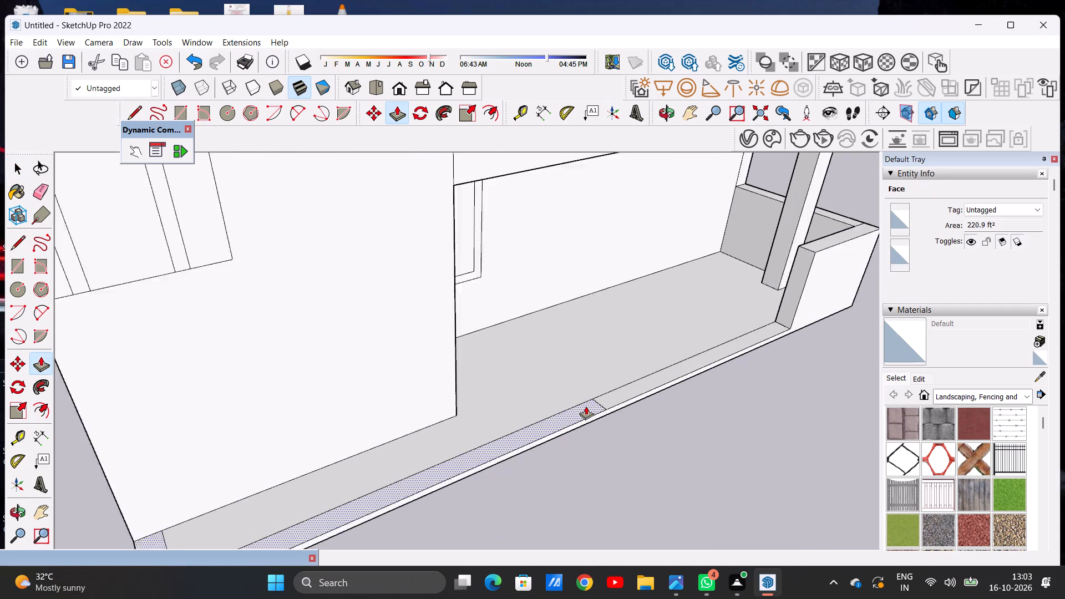
pyautogui.scroll(1, 586, 406)
pyautogui.click(593, 404)
pyautogui.scroll(-5, 577, 373)
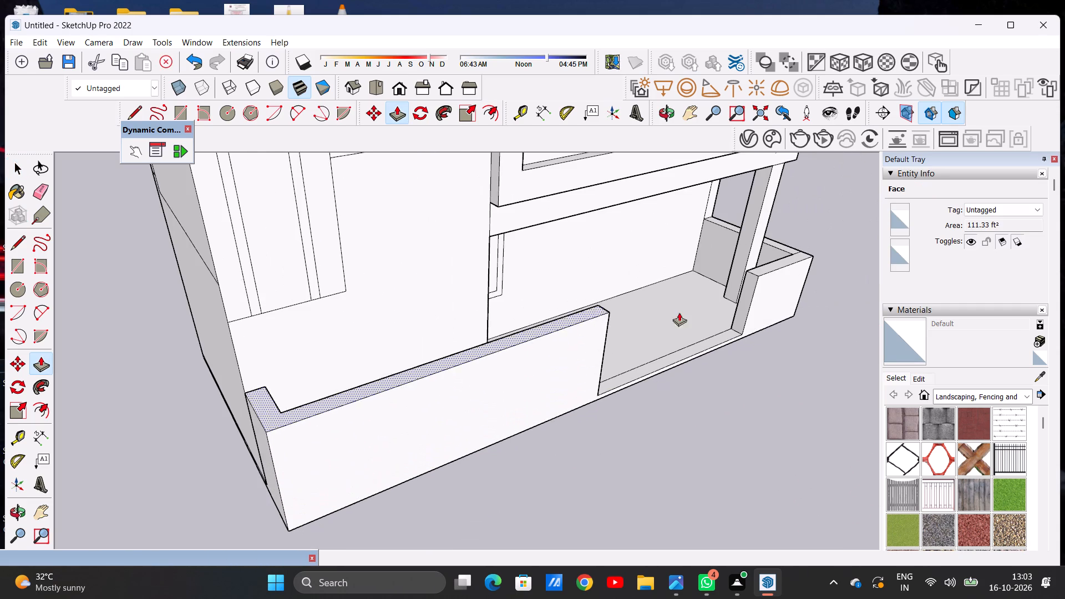
pyautogui.click(754, 282)
pyautogui.press('space')
pyautogui.scroll(-4, 353, 496)
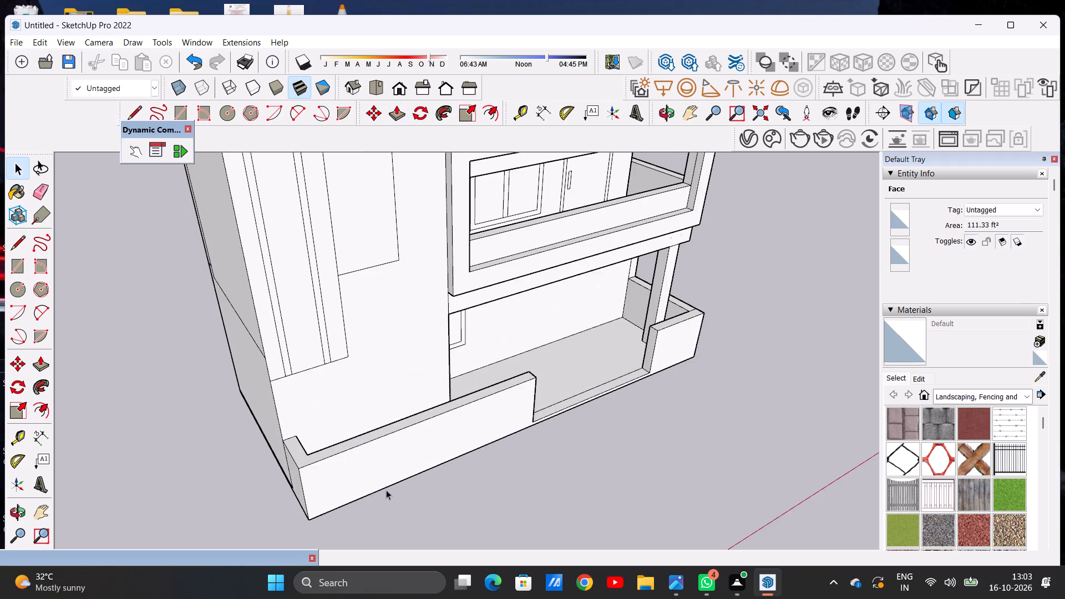
# Push/Pull the top face of the long tower-side front boundary wall slightly higher, including its short return at the tower corner.
pyautogui.moveTo(389, 484); pyautogui.dragTo(290, 377, button='middle')
pyautogui.scroll(-5, 569, 349)
pyautogui.moveTo(632, 368); pyautogui.dragTo(497, 369, button='middle')
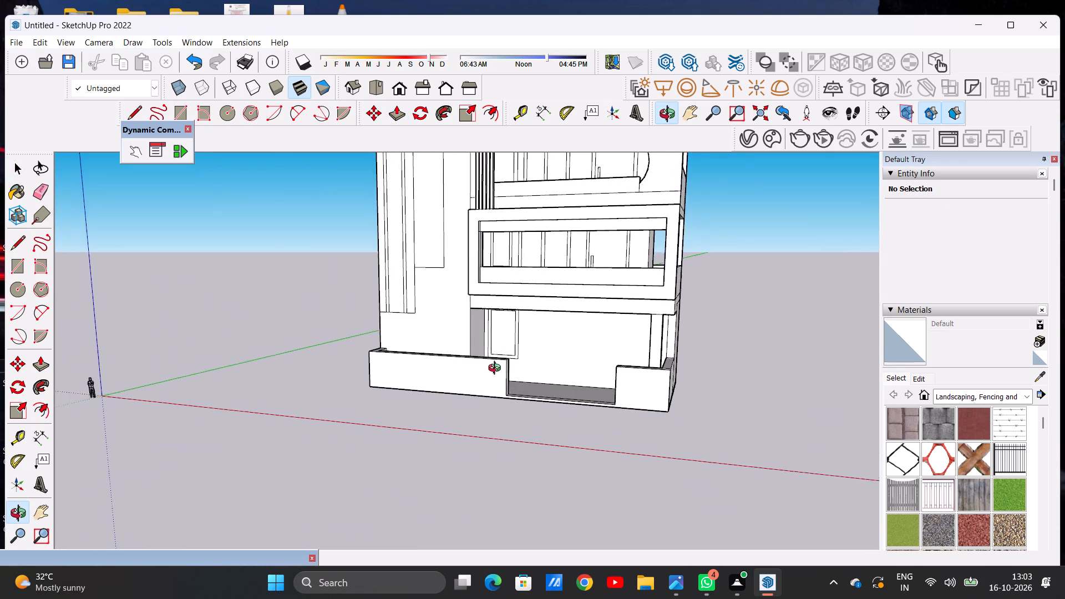
pyautogui.moveTo(497, 369); pyautogui.dragTo(673, 407, button='middle')
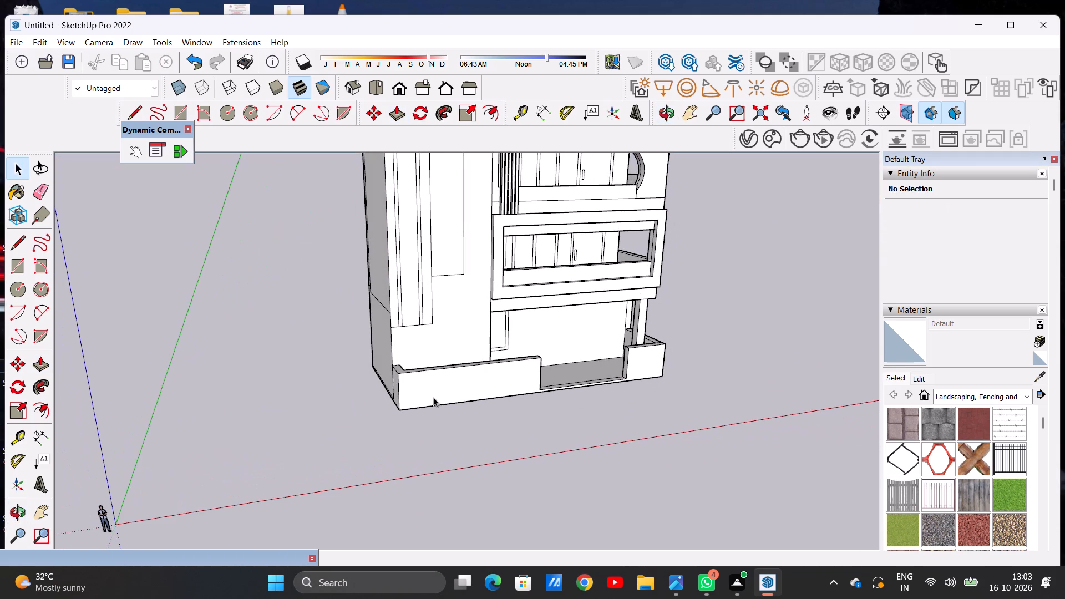
pyautogui.scroll(5, 387, 372)
pyautogui.press('p')
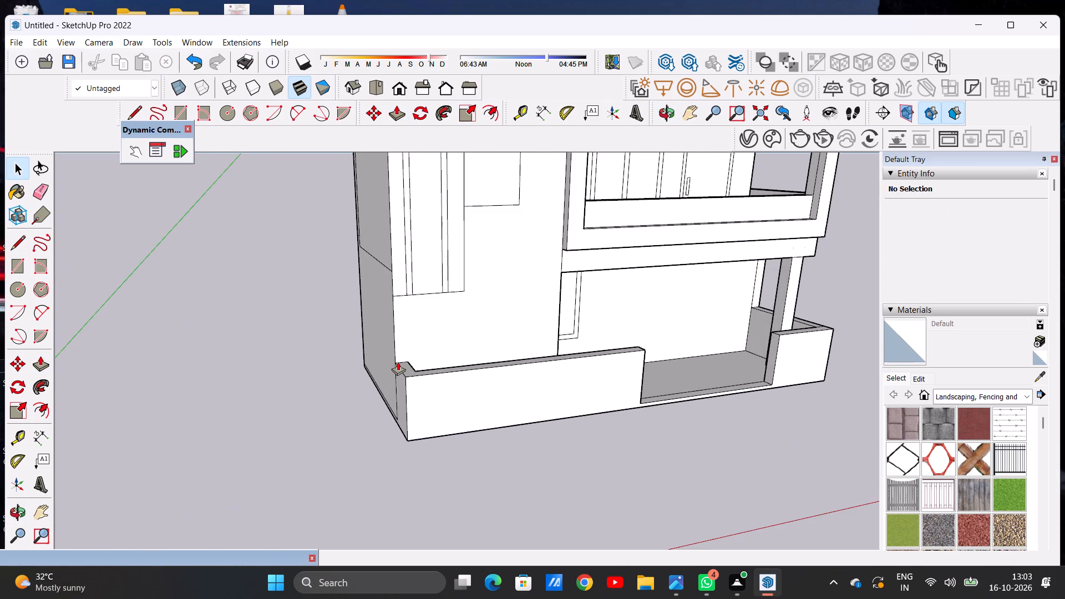
pyautogui.scroll(5, 407, 356)
pyautogui.click(415, 375)
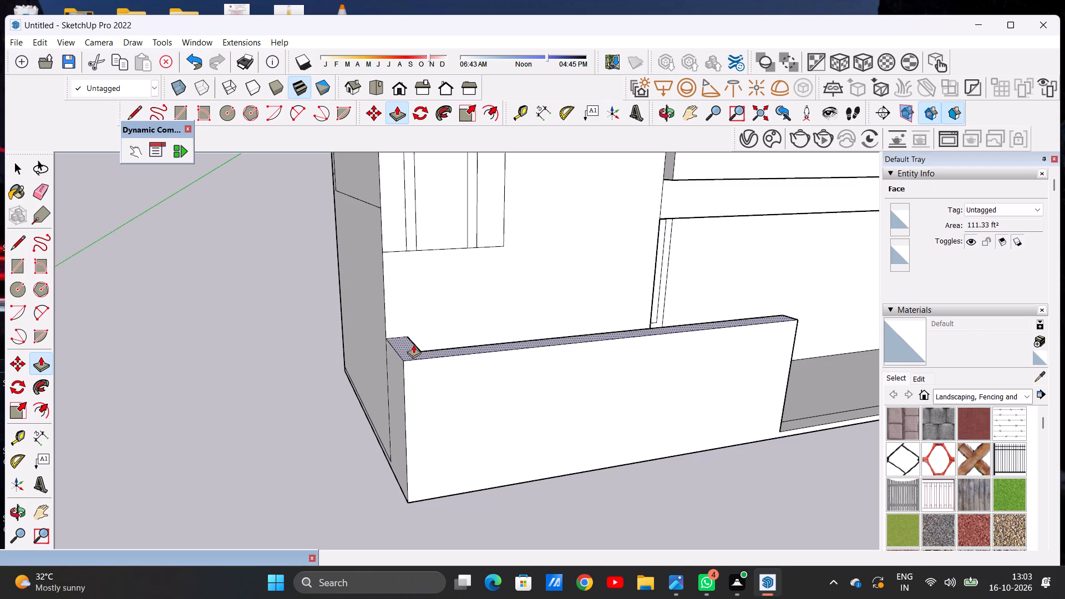
pyautogui.click(413, 353)
# Push/Pull the top of the short front corner wall beyond the entrance gap up to the tower-side wall's height.
pyautogui.scroll(-10, 415, 429)
pyautogui.moveTo(600, 428); pyautogui.dragTo(526, 416, button='middle')
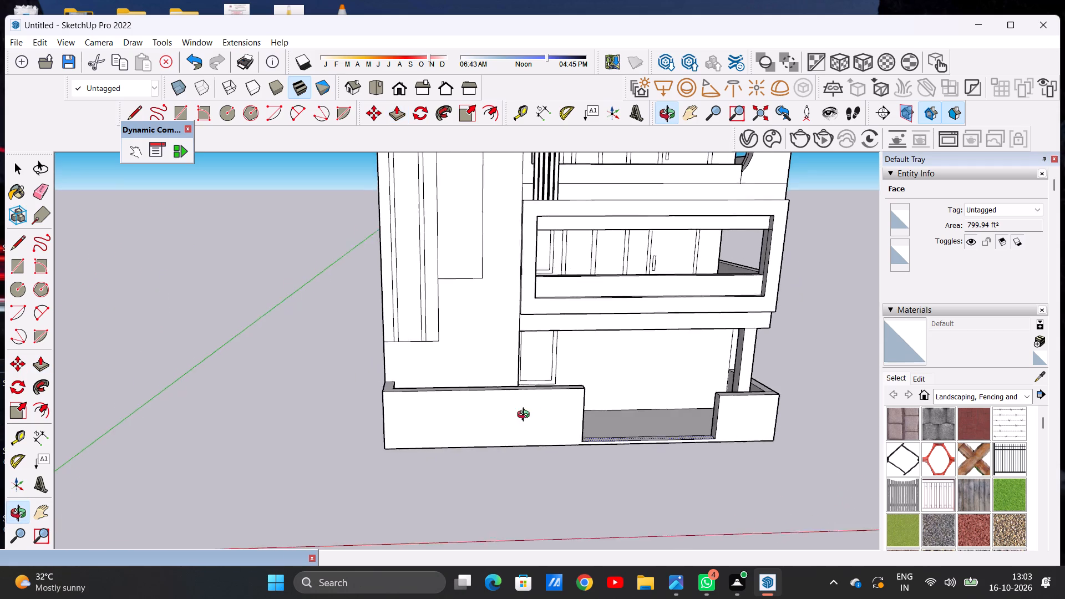
pyautogui.moveTo(526, 416); pyautogui.dragTo(518, 417, button='middle')
pyautogui.scroll(8, 745, 383)
pyautogui.moveTo(723, 395); pyautogui.dragTo(749, 440, button='middle')
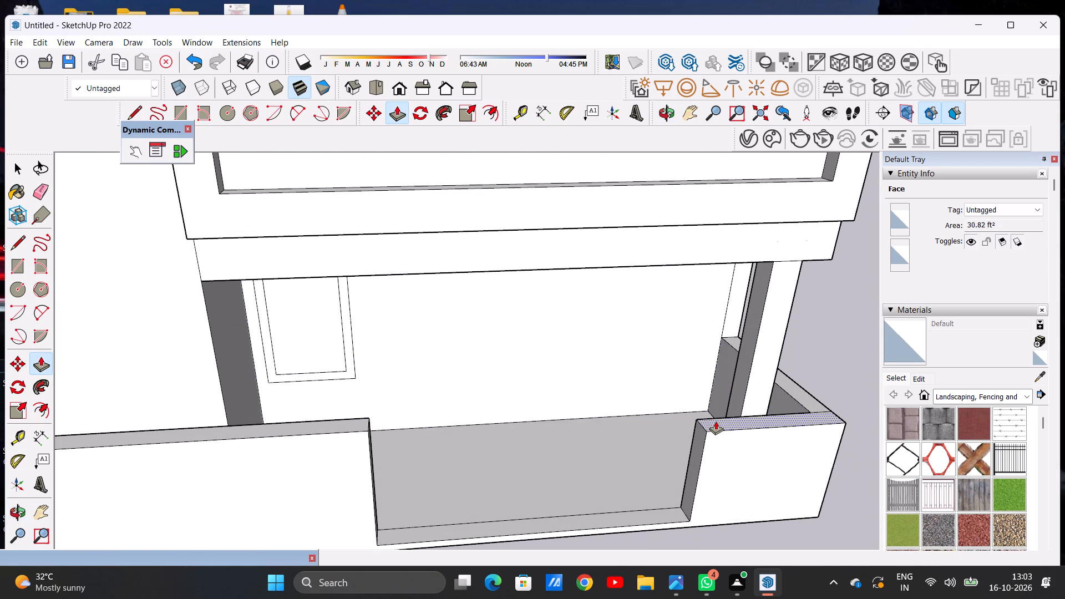
pyautogui.click(716, 421)
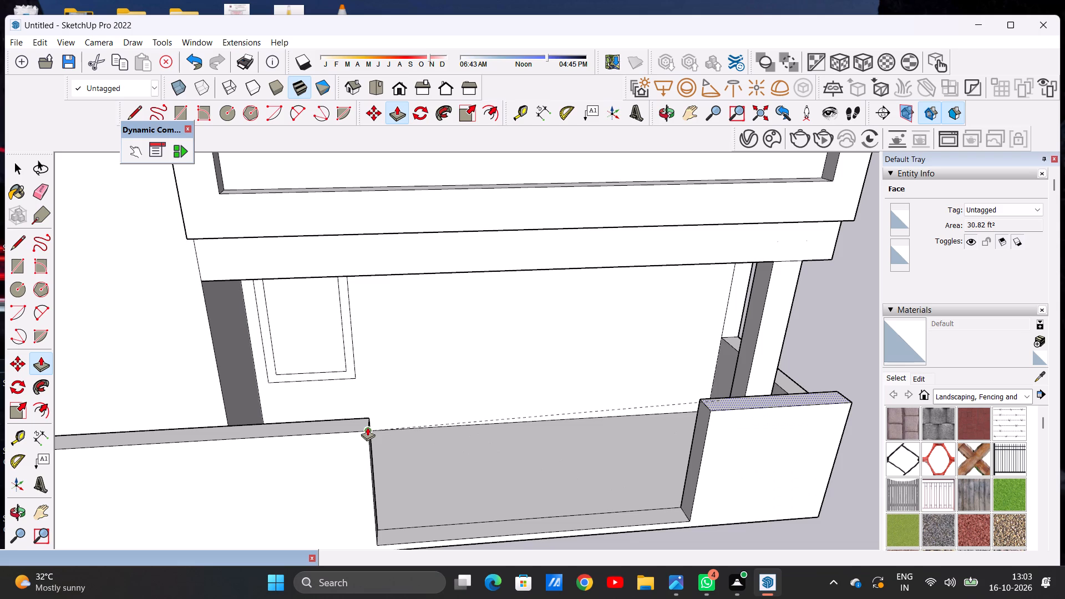
pyautogui.click(367, 427)
# Push/Pull the top of the low side wall up to match the height of the adjoining front corner wall.
pyautogui.scroll(-9, 473, 441)
pyautogui.moveTo(660, 421); pyautogui.dragTo(470, 470, button='middle')
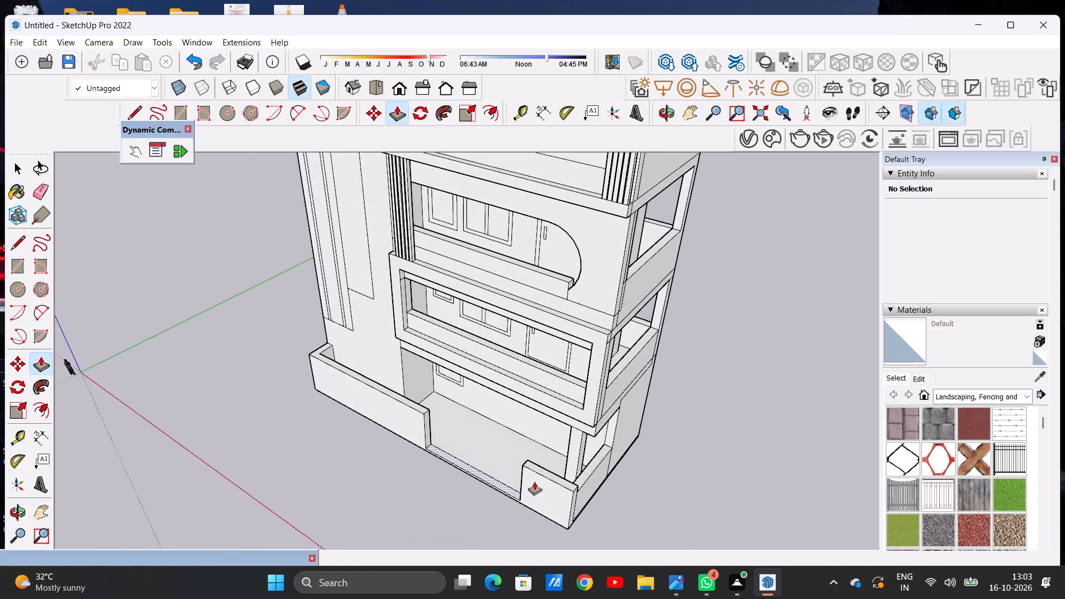
pyautogui.scroll(5, 607, 490)
pyautogui.moveTo(571, 491); pyautogui.dragTo(448, 450, button='middle')
pyautogui.scroll(10, 526, 481)
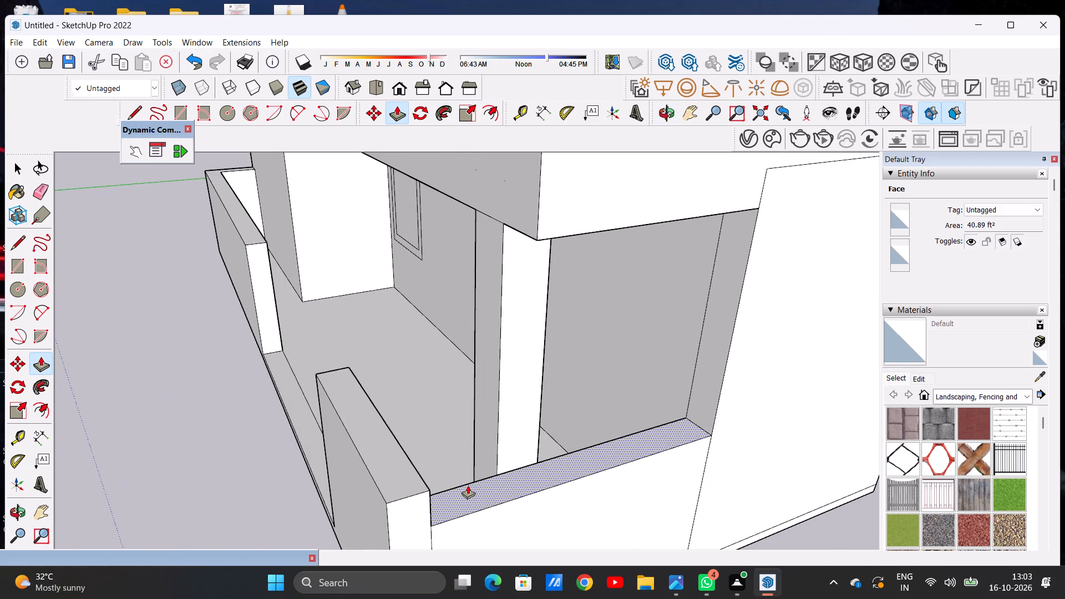
pyautogui.click(455, 506)
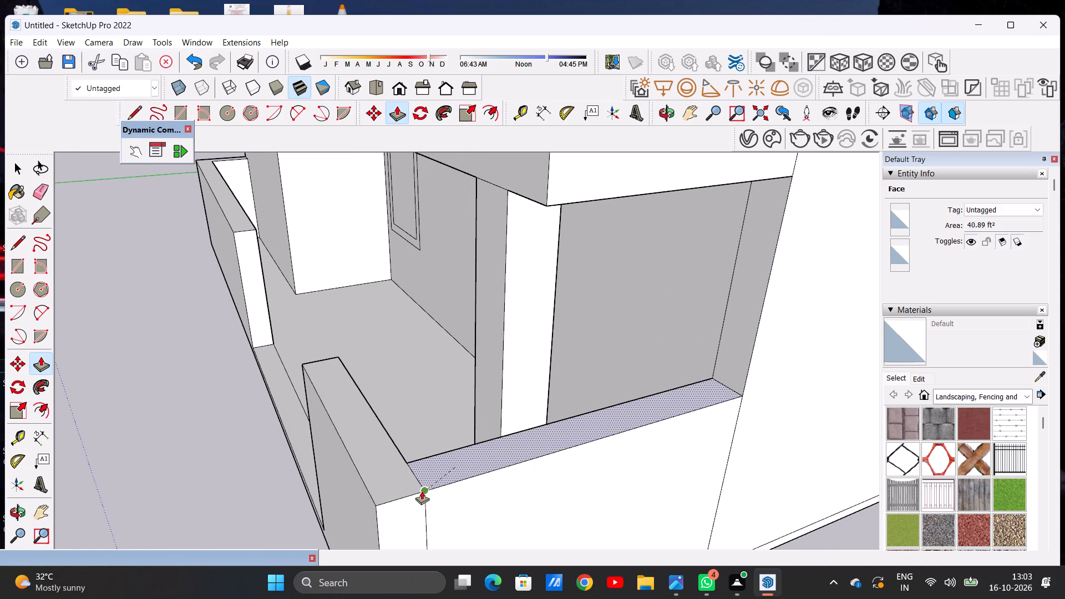
pyautogui.click(422, 491)
pyautogui.press('space')
# Examine the boundary walls and the entrance gap from the front, the side corner and above, including the ground-floor slab.
pyautogui.scroll(-16, 443, 479)
pyautogui.moveTo(403, 475); pyautogui.dragTo(468, 505, button='middle')
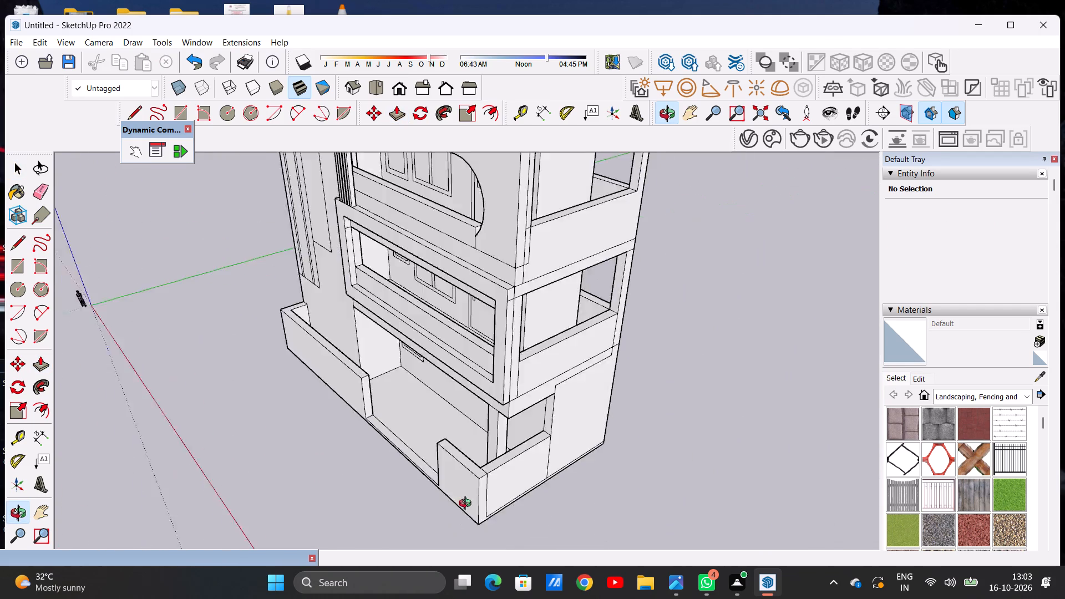
pyautogui.moveTo(468, 505); pyautogui.dragTo(657, 467, button='middle')
pyautogui.scroll(-6, 531, 427)
pyautogui.moveTo(485, 476); pyautogui.dragTo(523, 412, button='middle')
pyautogui.scroll(2, 523, 412)
pyautogui.scroll(-11, 528, 427)
pyautogui.scroll(3, 445, 455)
pyautogui.scroll(5, 497, 439)
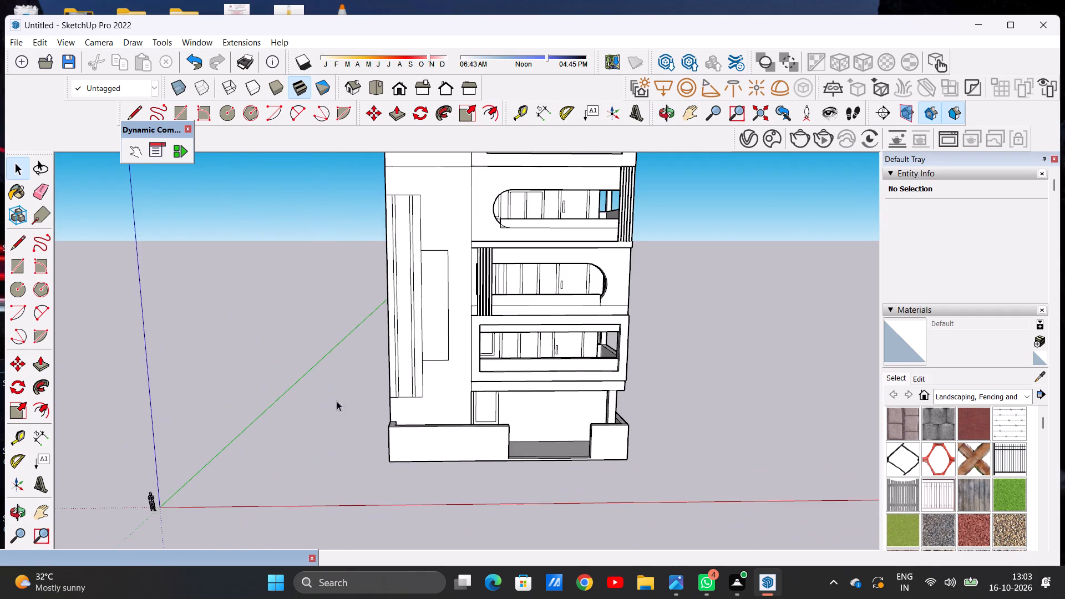
pyautogui.moveTo(337, 401); pyautogui.dragTo(333, 421, button='middle')
pyautogui.scroll(-1, 409, 416)
pyautogui.scroll(5, 480, 438)
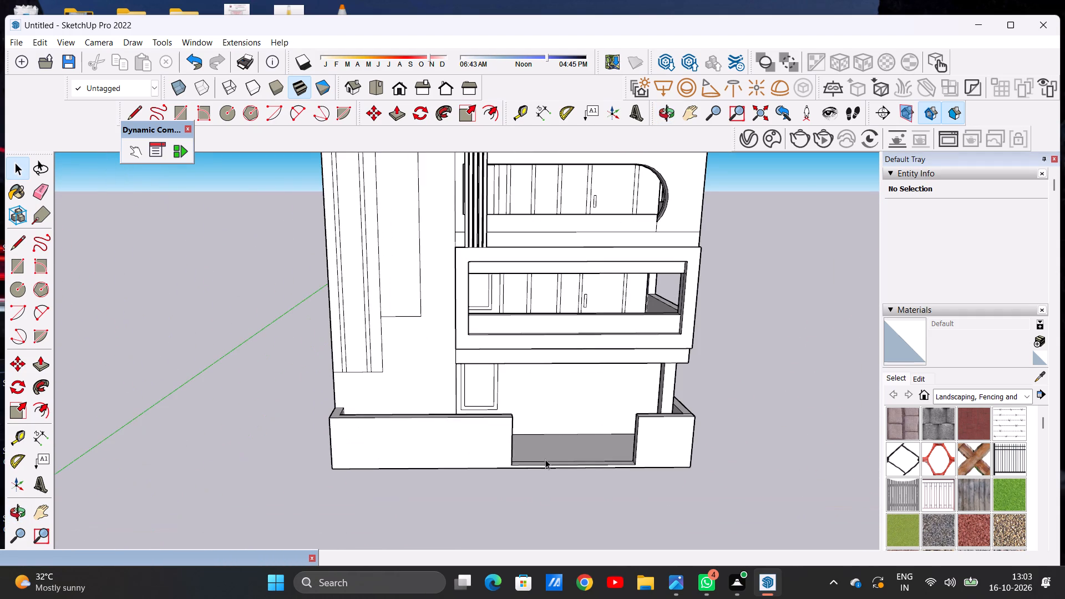
pyautogui.moveTo(546, 461); pyautogui.dragTo(555, 537, button='middle')
pyautogui.scroll(5, 607, 485)
pyautogui.moveTo(560, 466); pyautogui.dragTo(555, 522, button='middle')
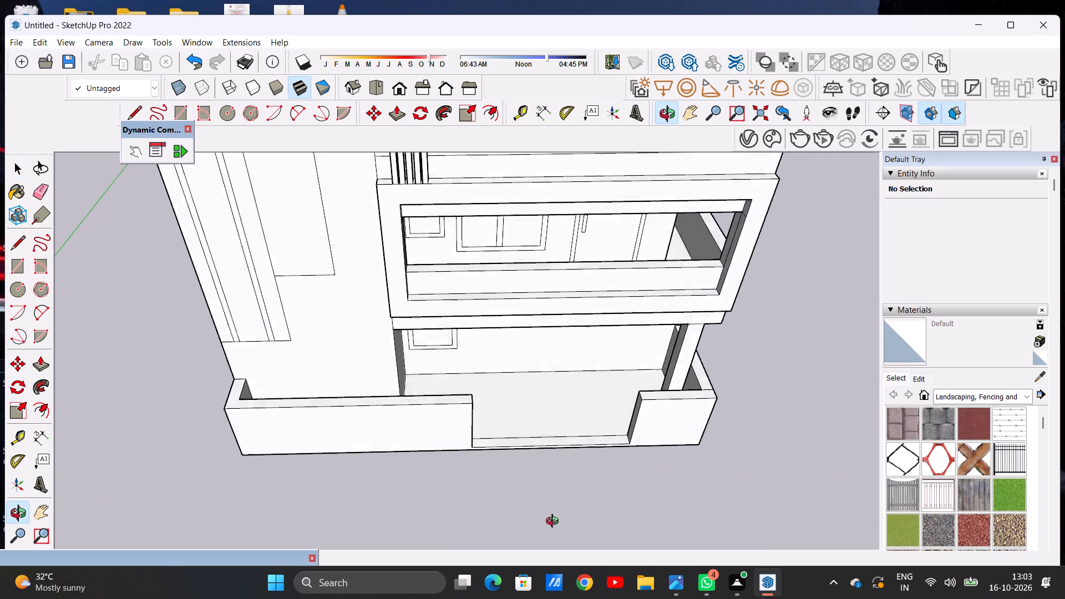
pyautogui.moveTo(555, 522); pyautogui.dragTo(549, 536, button='middle')
pyautogui.scroll(4, 611, 447)
pyautogui.moveTo(560, 473); pyautogui.dragTo(554, 496, button='middle')
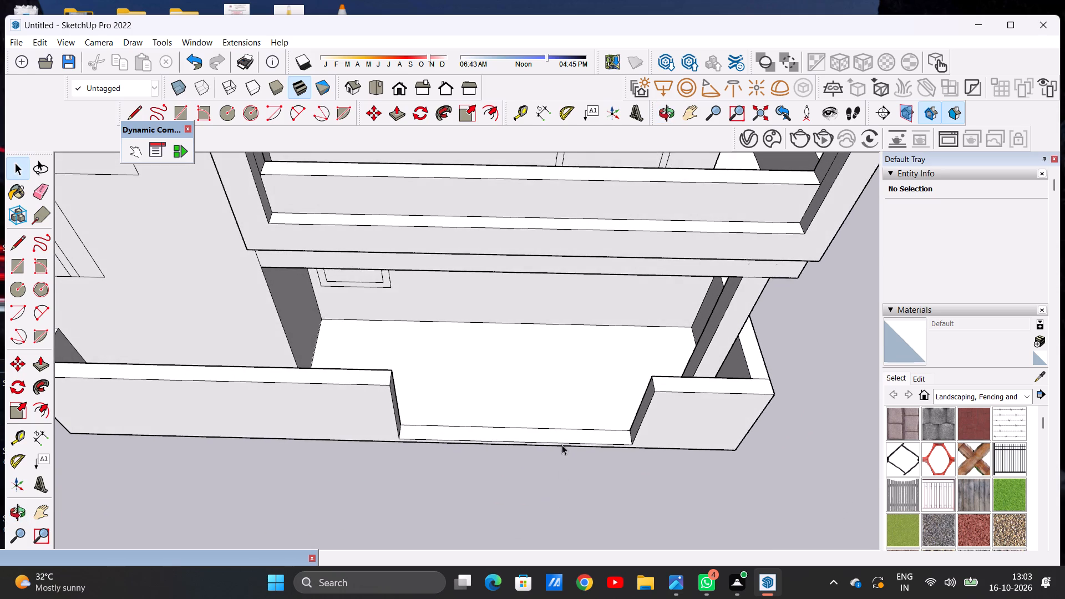
pyautogui.scroll(3, 520, 393)
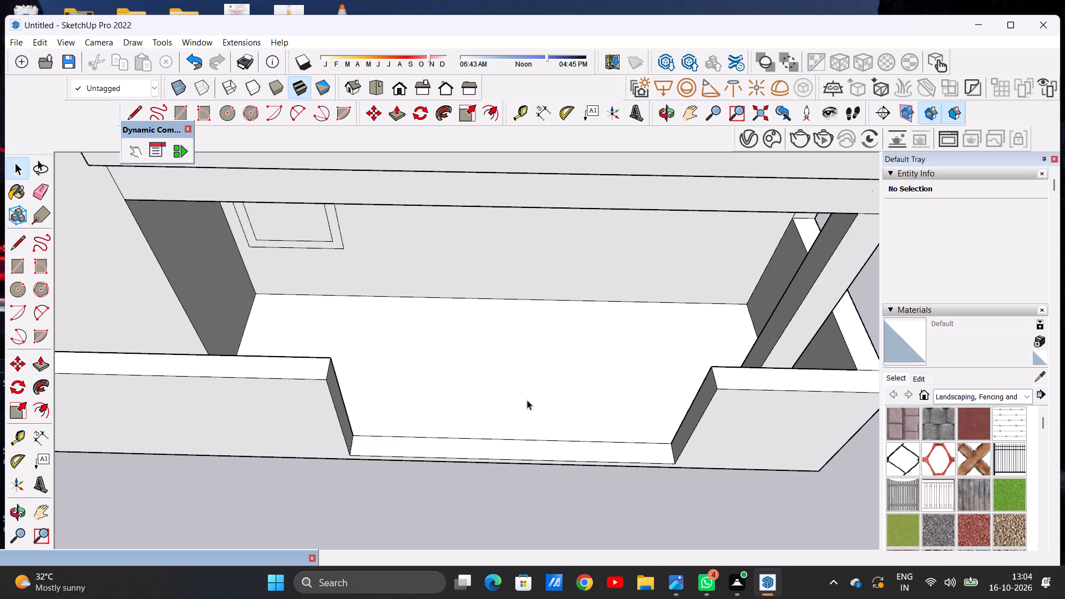
pyautogui.scroll(-16, 549, 428)
pyautogui.scroll(2, 561, 448)
pyautogui.scroll(-1, 561, 448)
pyautogui.scroll(3, 561, 448)
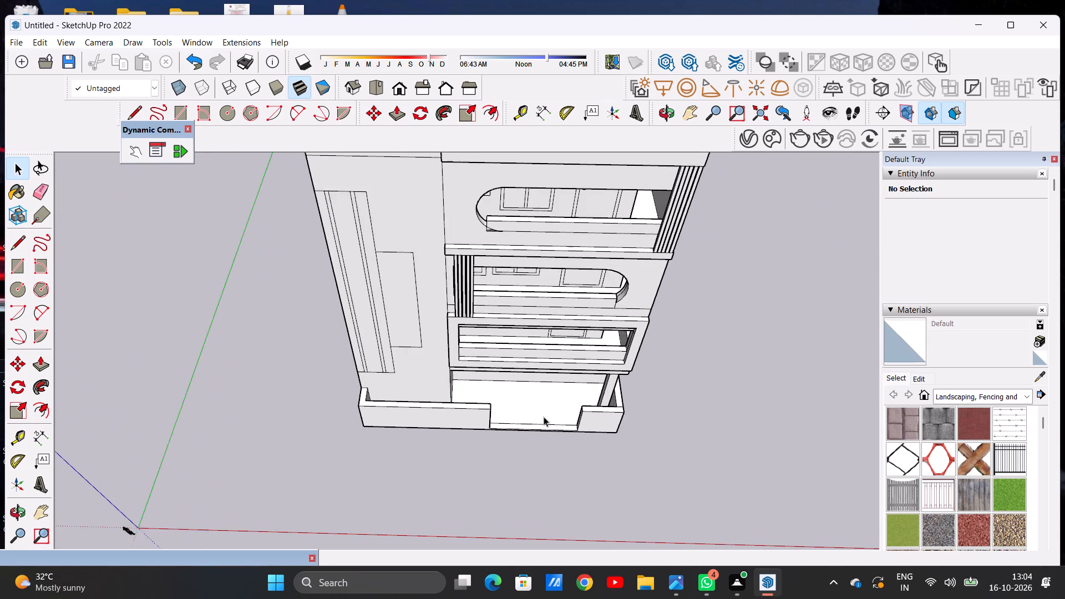
pyautogui.scroll(5, 544, 417)
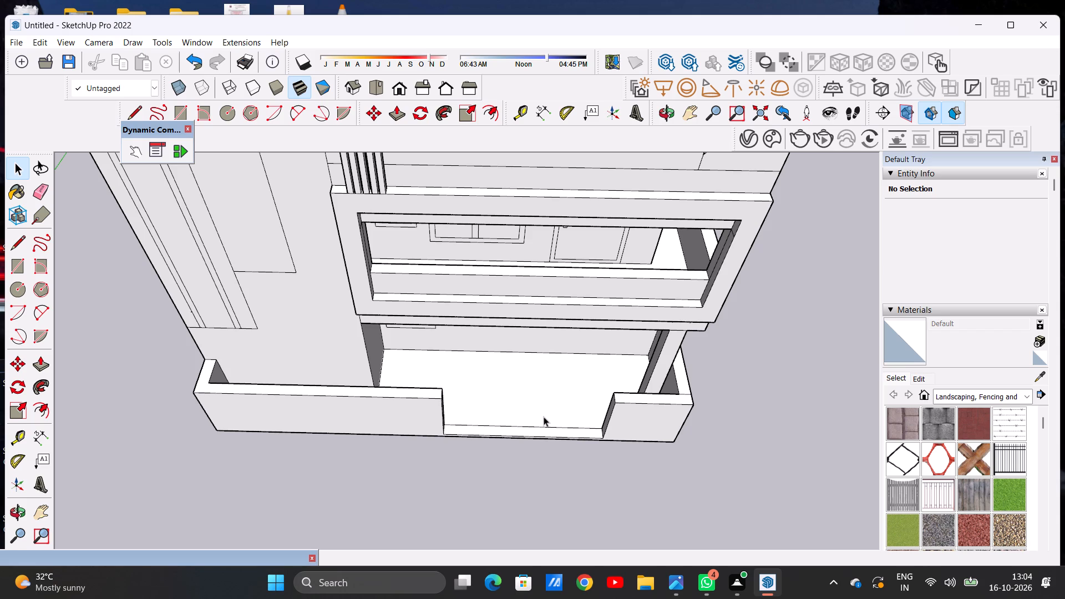
pyautogui.rightClick(544, 417)
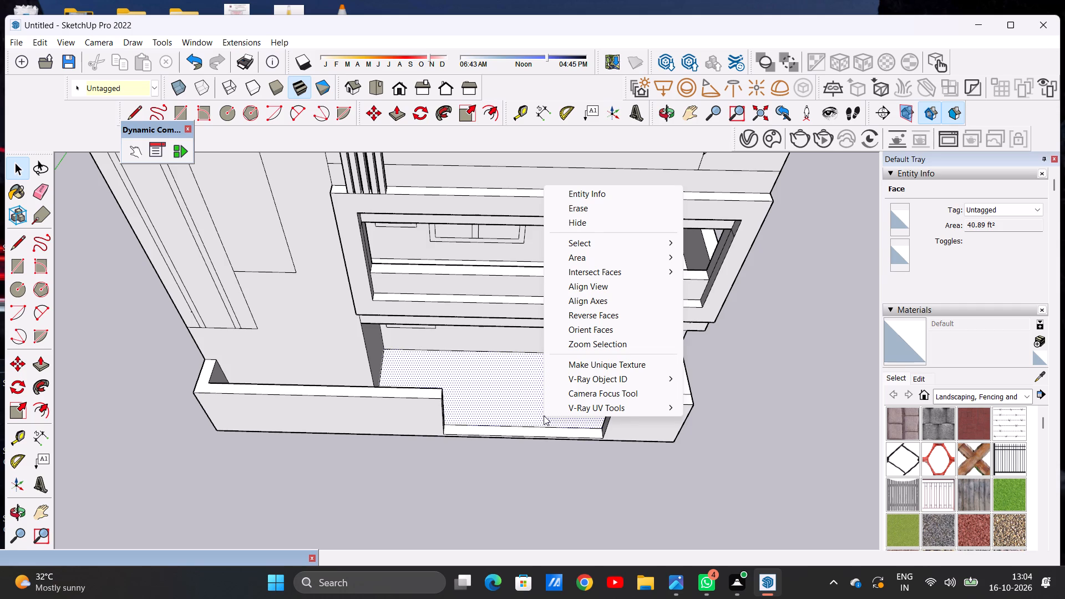
pyautogui.click(553, 473)
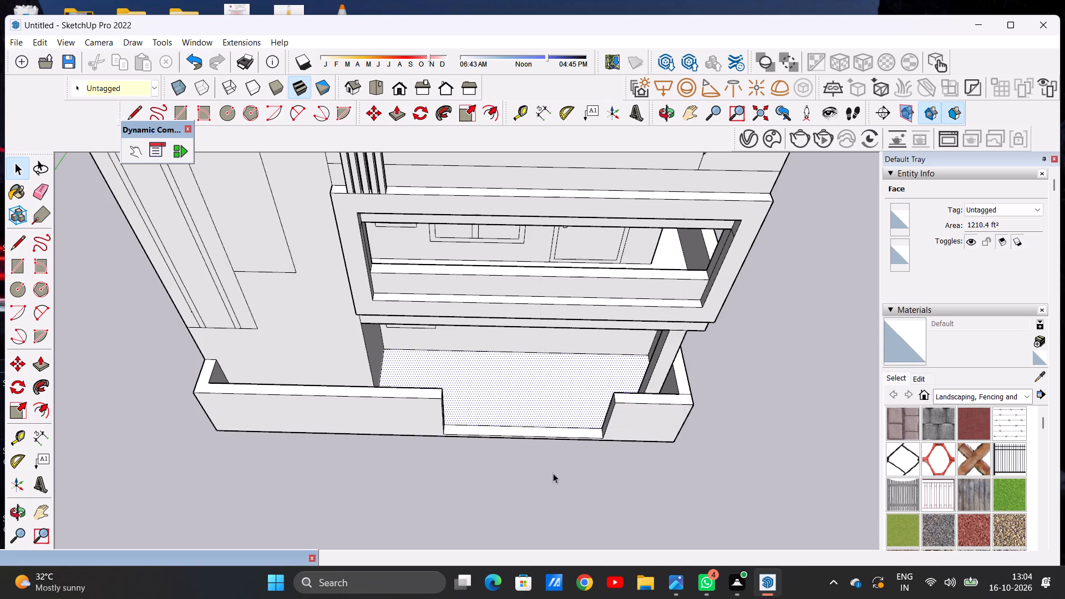
# Push/Pull the border strip across the entrance gap up slightly above the ground floor as a low threshold.
pyautogui.scroll(-4, 556, 429)
pyautogui.moveTo(564, 453); pyautogui.dragTo(561, 409, button='middle')
pyautogui.scroll(5, 581, 448)
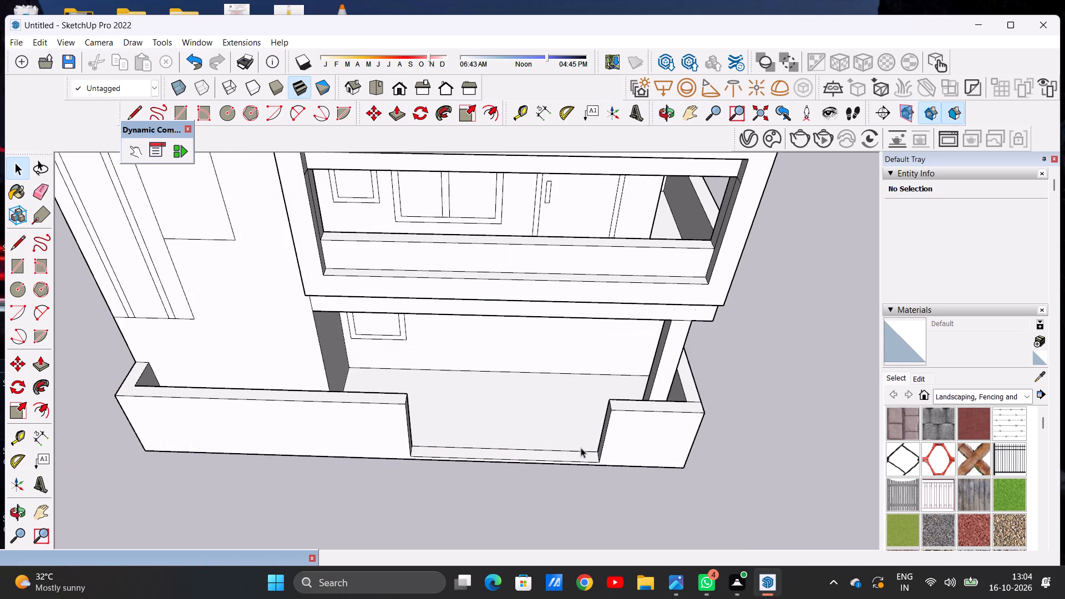
pyautogui.scroll(1, 581, 448)
pyautogui.scroll(-2, 572, 462)
pyautogui.scroll(6, 578, 468)
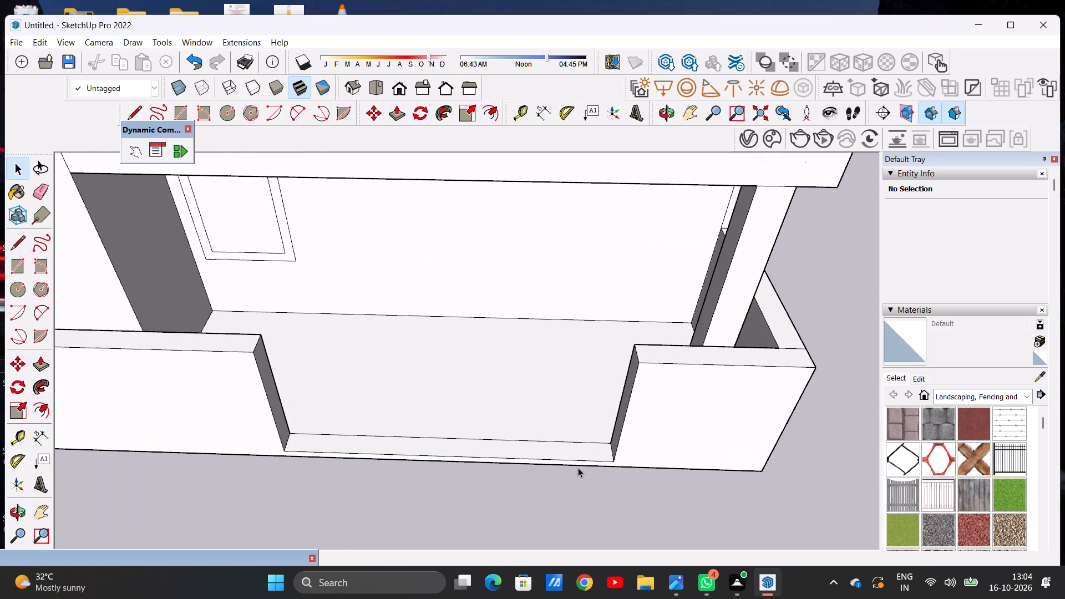
pyautogui.press('p')
pyautogui.scroll(8, 583, 456)
pyautogui.click(616, 457)
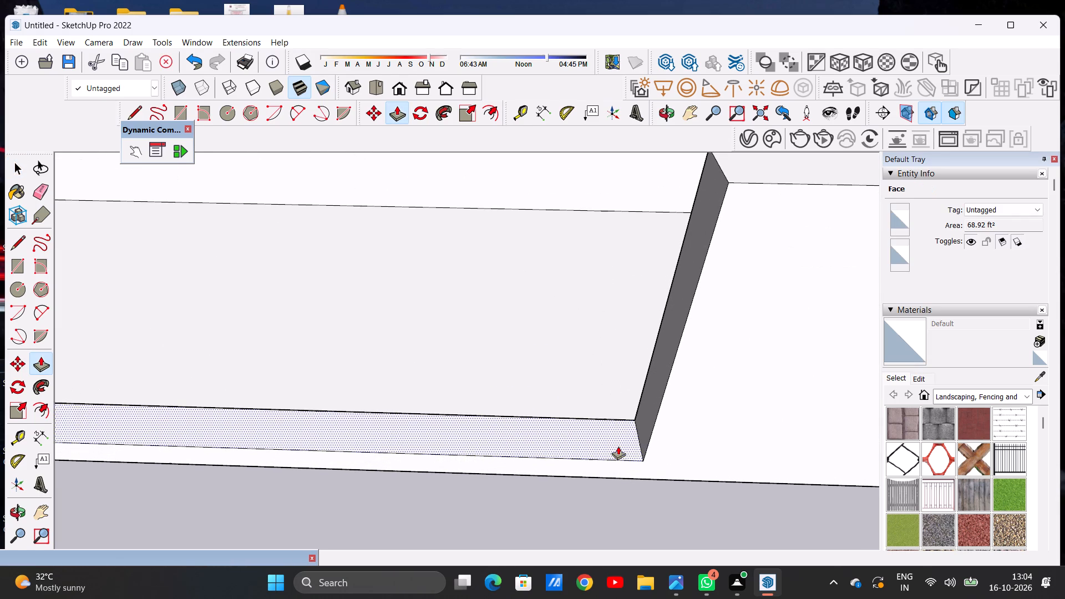
pyautogui.click(620, 450)
pyautogui.press('space')
# Examine the entrance gap and its threshold between the two front walls, close up and from farther away.
pyautogui.scroll(-10, 608, 454)
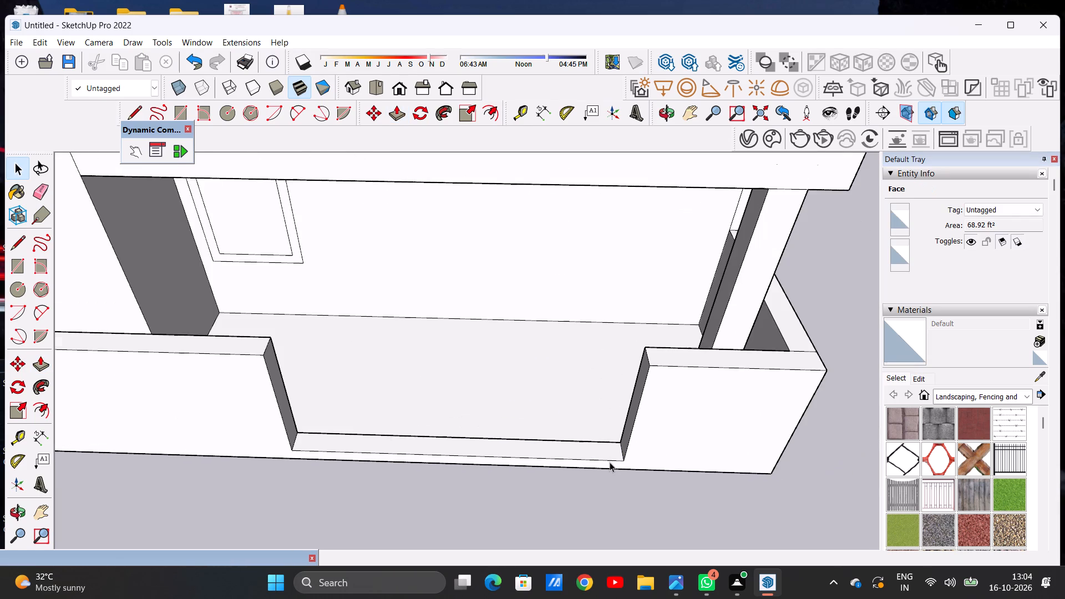
pyautogui.moveTo(584, 481); pyautogui.dragTo(605, 356, button='middle')
pyautogui.scroll(-14, 601, 405)
pyautogui.scroll(7, 605, 379)
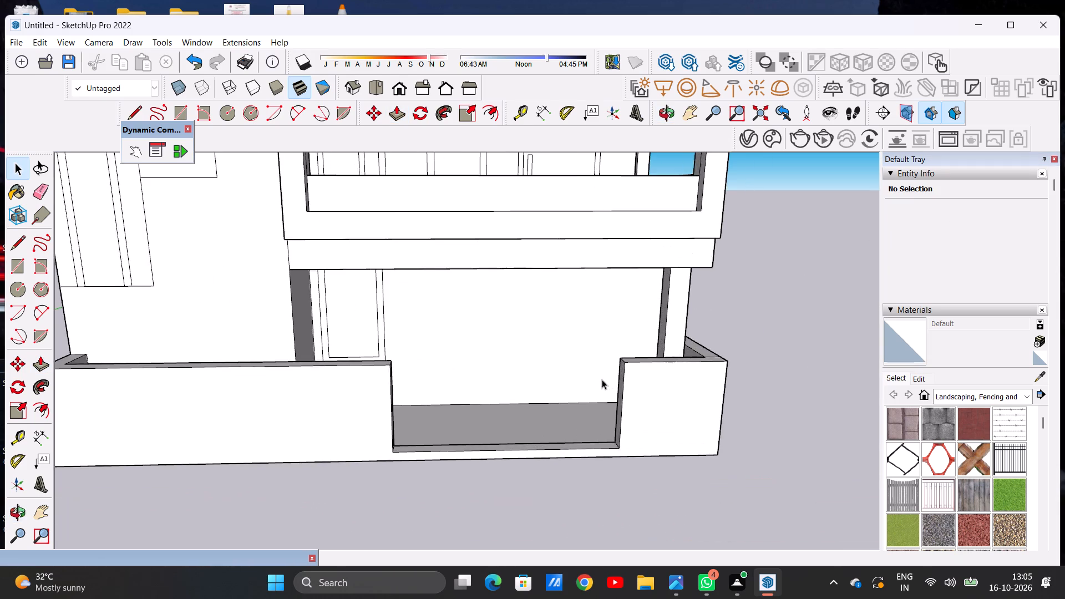
pyautogui.moveTo(585, 396); pyautogui.dragTo(628, 398, button='middle')
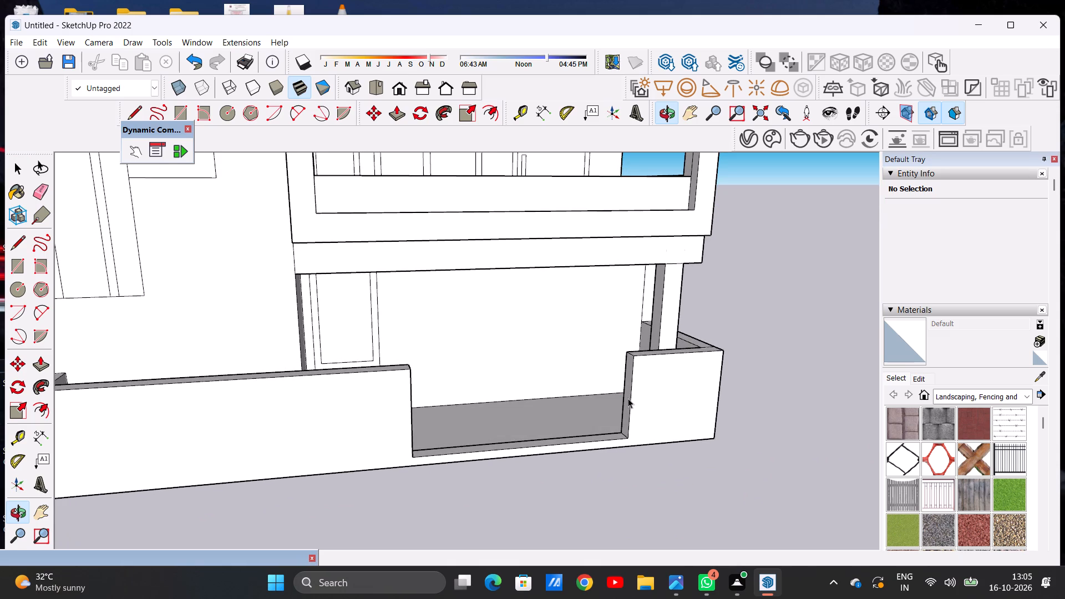
pyautogui.scroll(3, 631, 405)
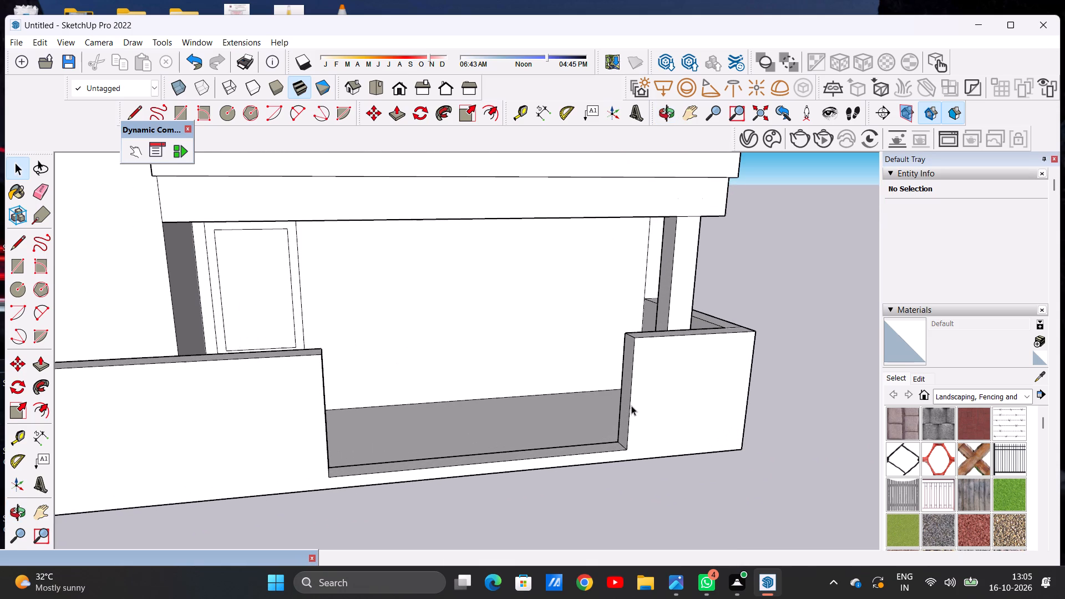
pyautogui.scroll(-7, 630, 416)
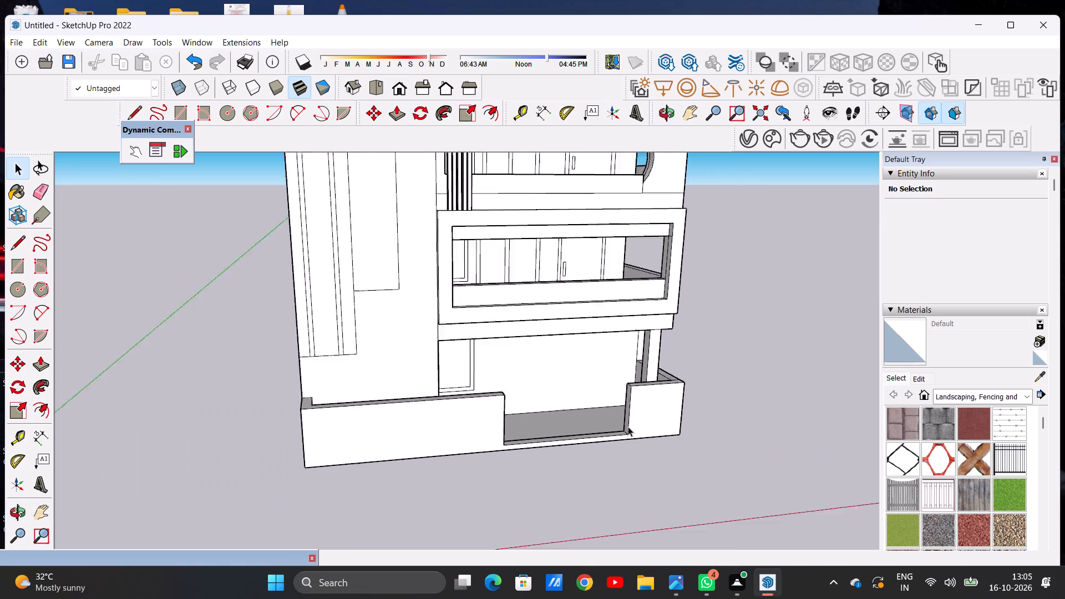
pyautogui.scroll(-10, 628, 427)
pyautogui.moveTo(599, 421); pyautogui.dragTo(612, 440, button='middle')
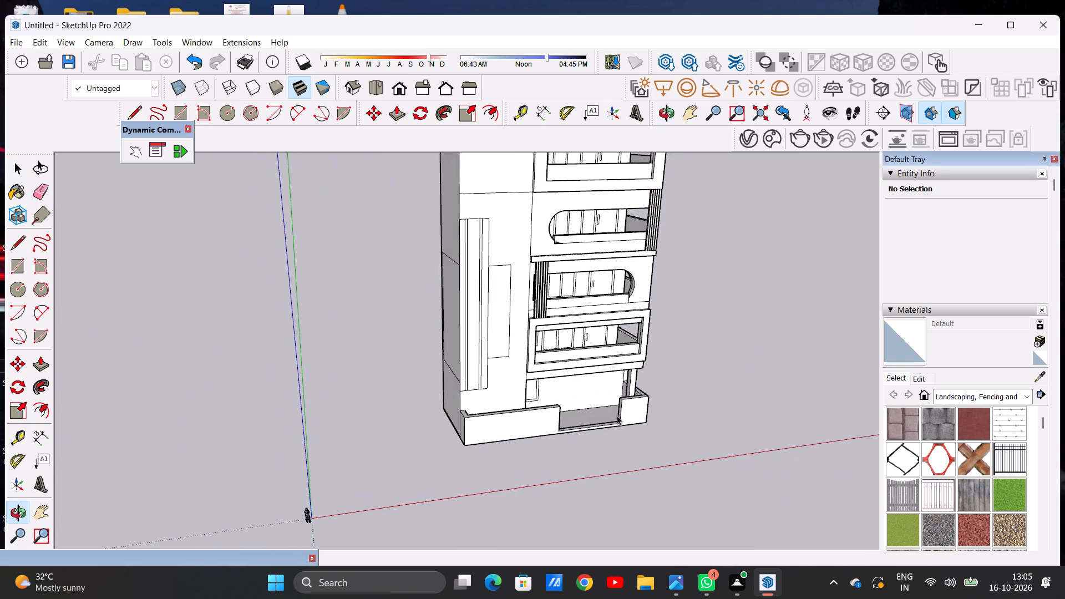
pyautogui.scroll(7, 617, 405)
pyautogui.moveTo(596, 459); pyautogui.dragTo(641, 440, button='middle')
pyautogui.scroll(-1, 608, 401)
pyautogui.scroll(8, 607, 401)
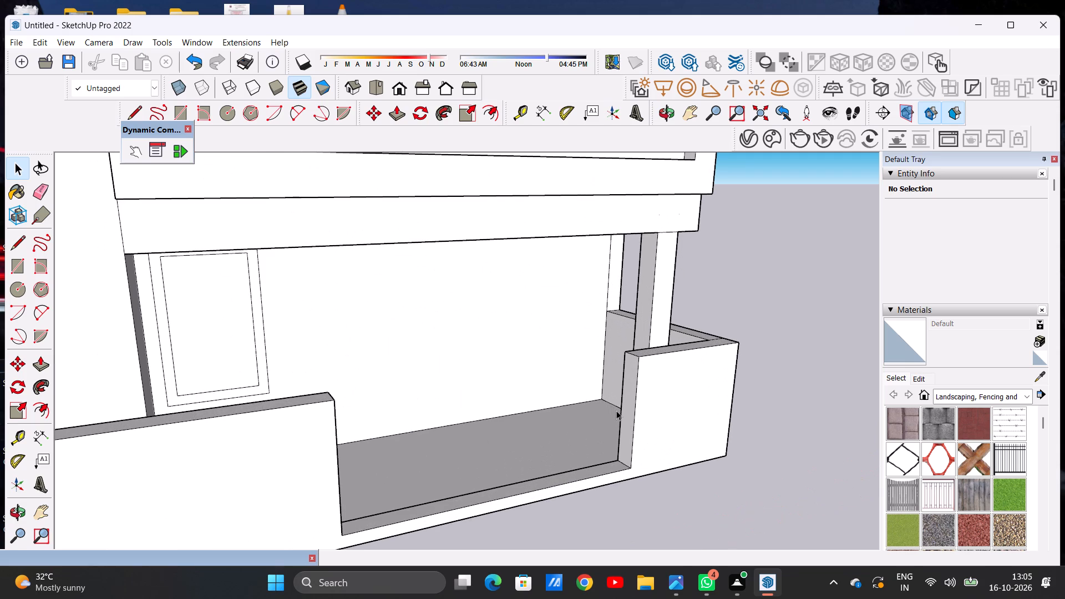
# Draw a narrow vertical rectangle on the corner wall's end face in the entrance gap, from the threshold to just below the wall top.
pyautogui.press('r')
pyautogui.moveTo(605, 454); pyautogui.dragTo(716, 450, button='middle')
pyautogui.scroll(11, 647, 408)
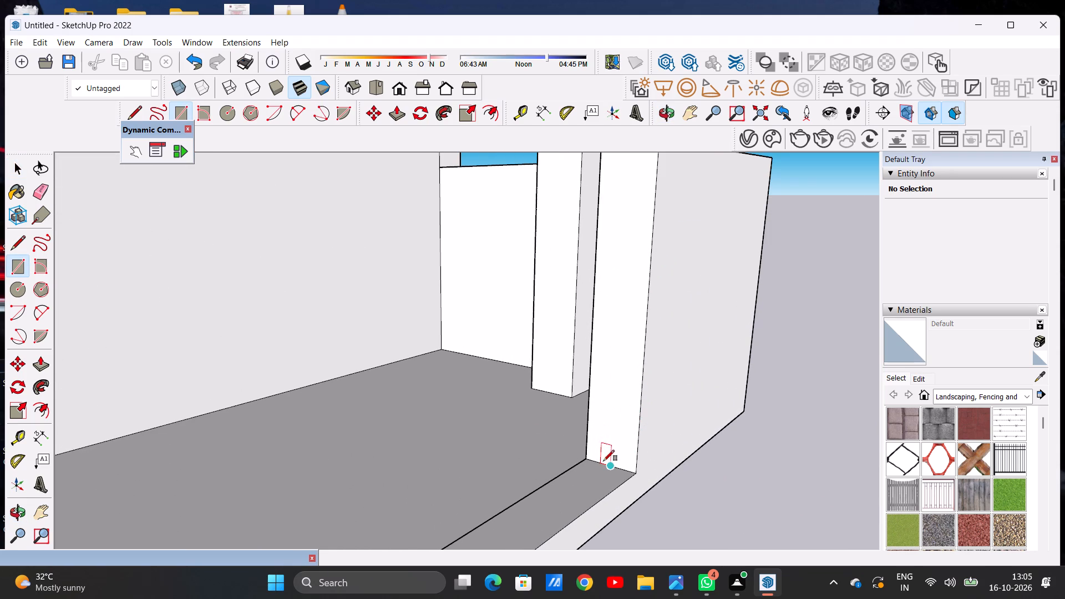
pyautogui.click(597, 461)
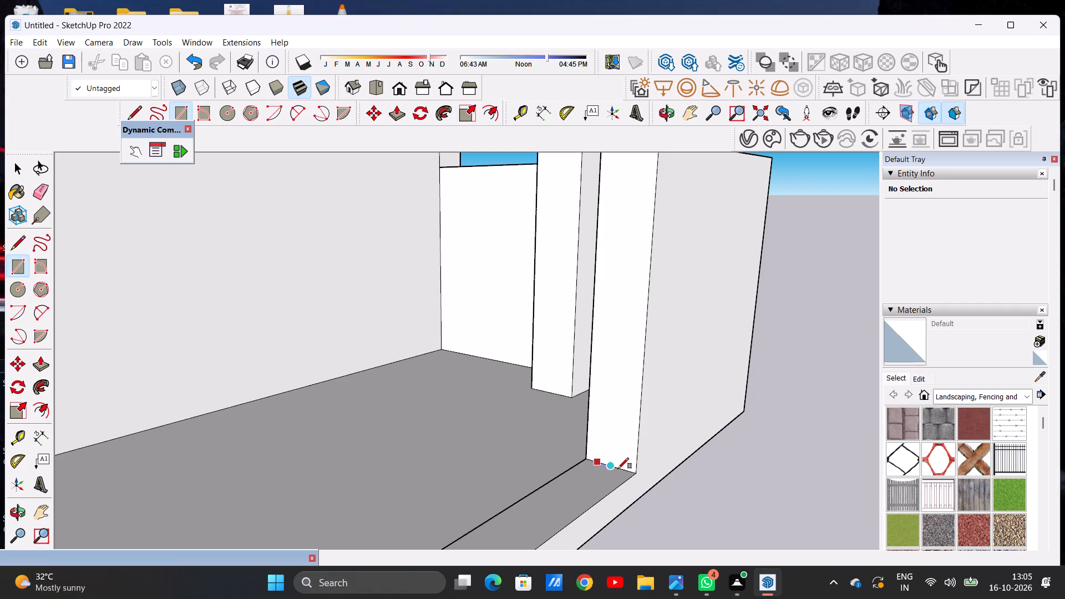
pyautogui.click(620, 466)
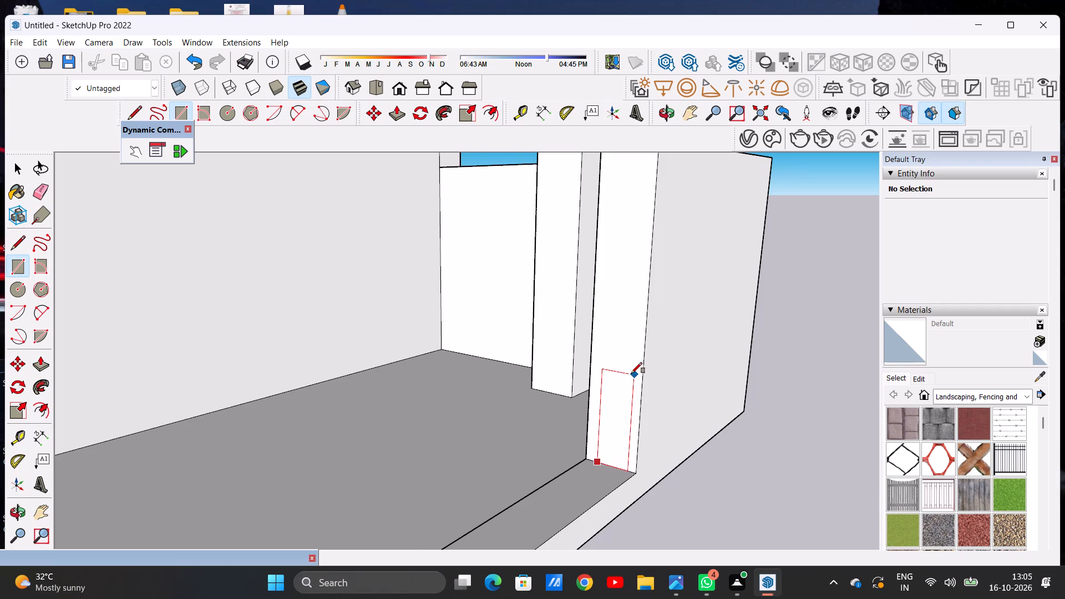
pyautogui.scroll(-5, 631, 373)
pyautogui.scroll(4, 633, 243)
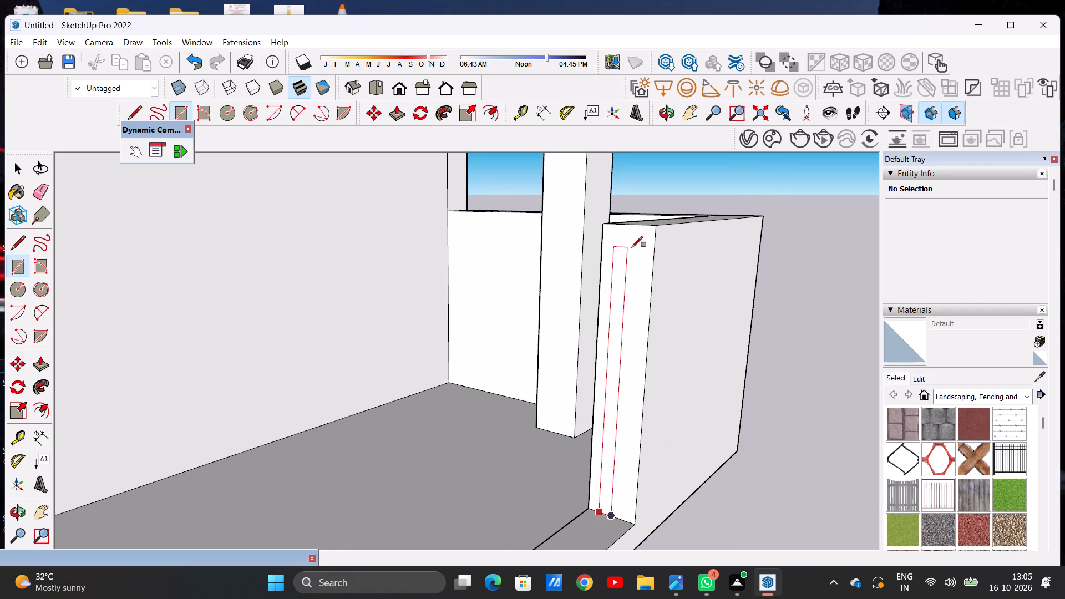
pyautogui.click(630, 236)
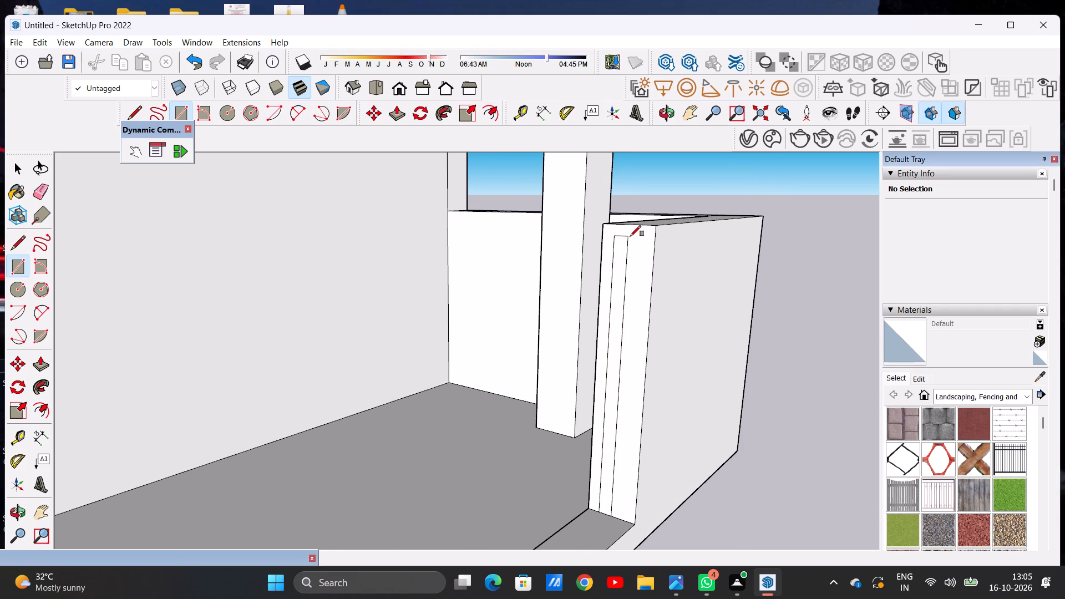
# Copy the narrow vertical rectangle from the corner wall's end face onto the opposite front wall's end face, resting on the threshold.
pyautogui.press('space')
pyautogui.doubleClick(608, 474)
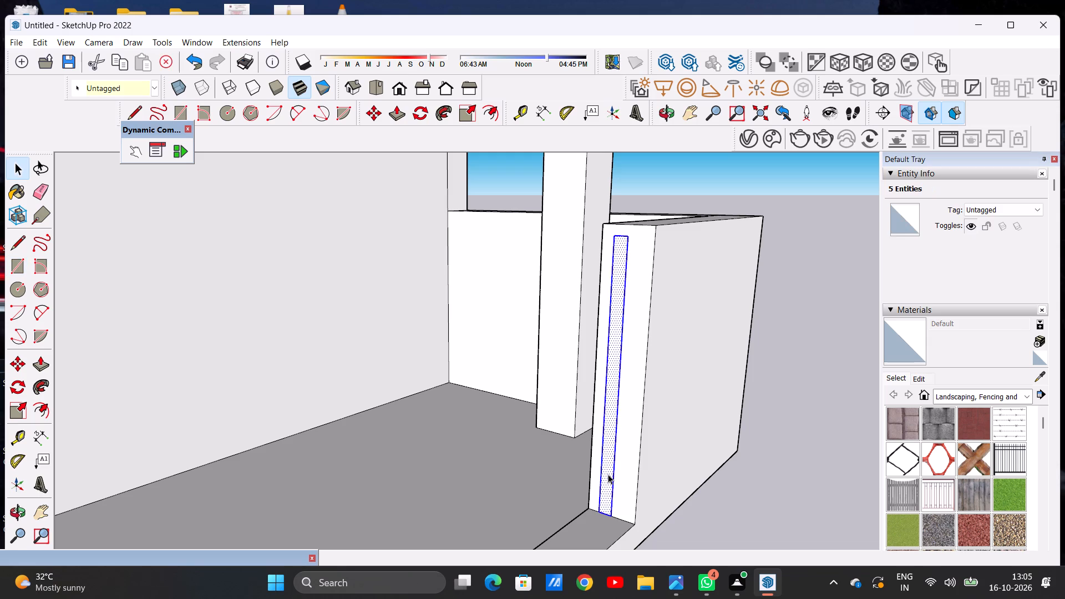
pyautogui.press('m')
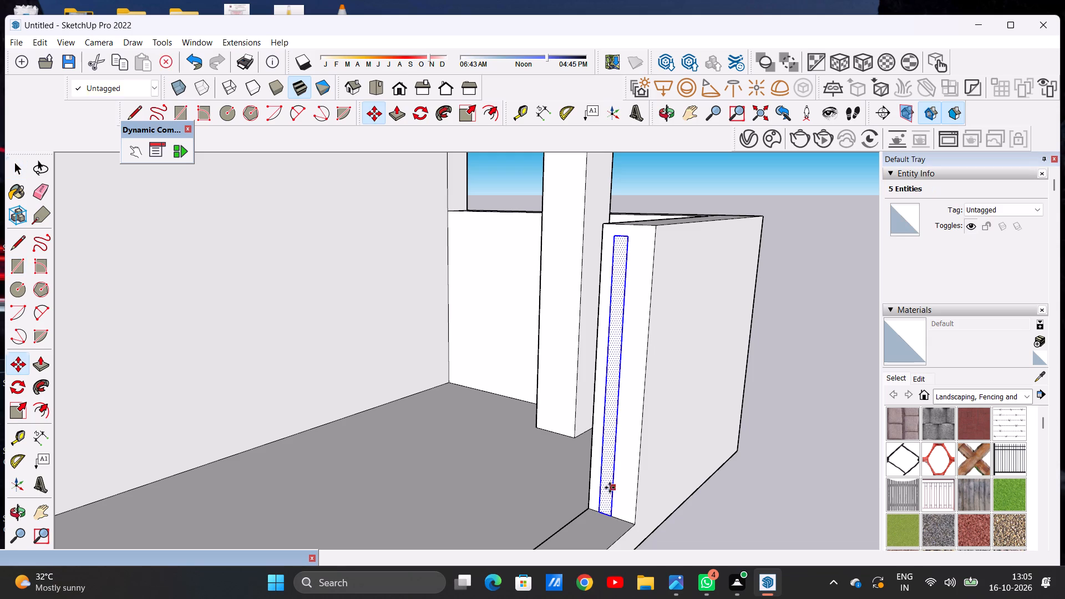
pyautogui.scroll(-20, 644, 423)
pyautogui.scroll(-1, 644, 423)
pyautogui.scroll(11, 587, 430)
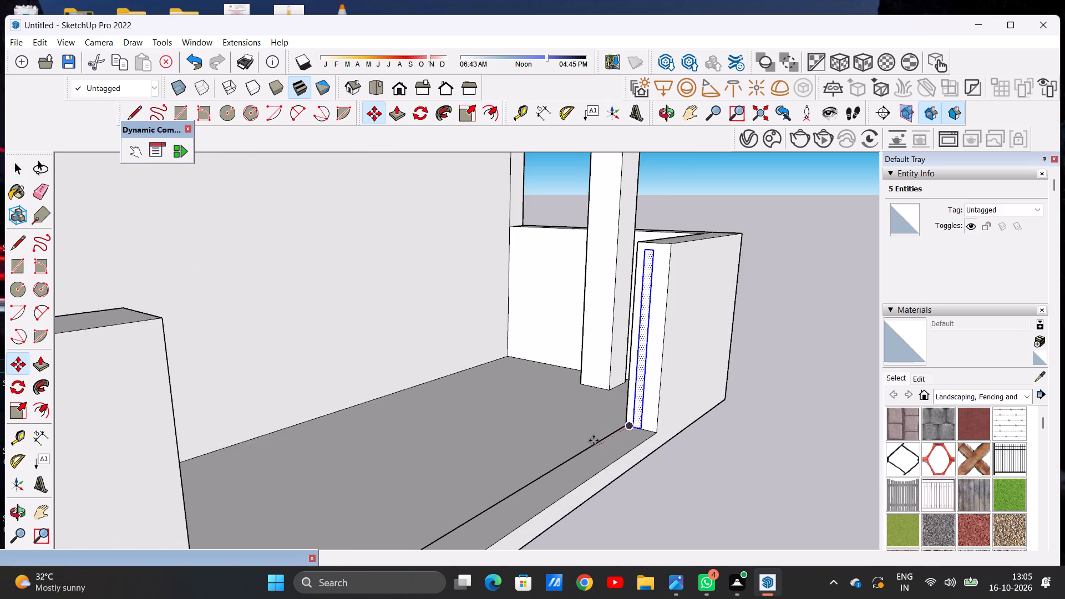
pyautogui.scroll(4, 594, 440)
pyautogui.click(653, 426)
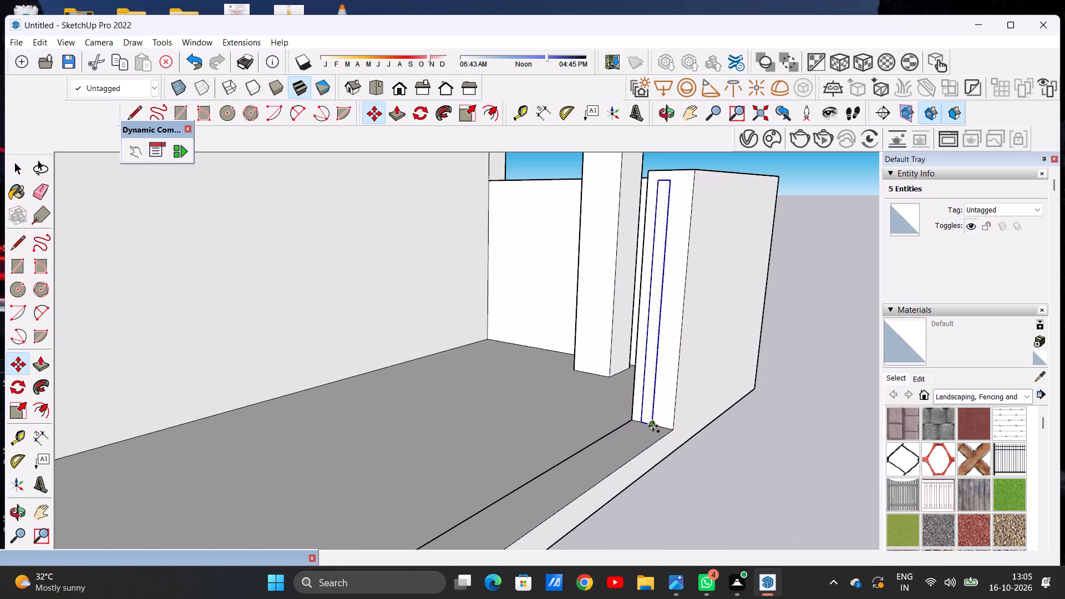
pyautogui.scroll(-12, 589, 456)
pyautogui.moveTo(488, 510); pyautogui.dragTo(421, 495, button='middle')
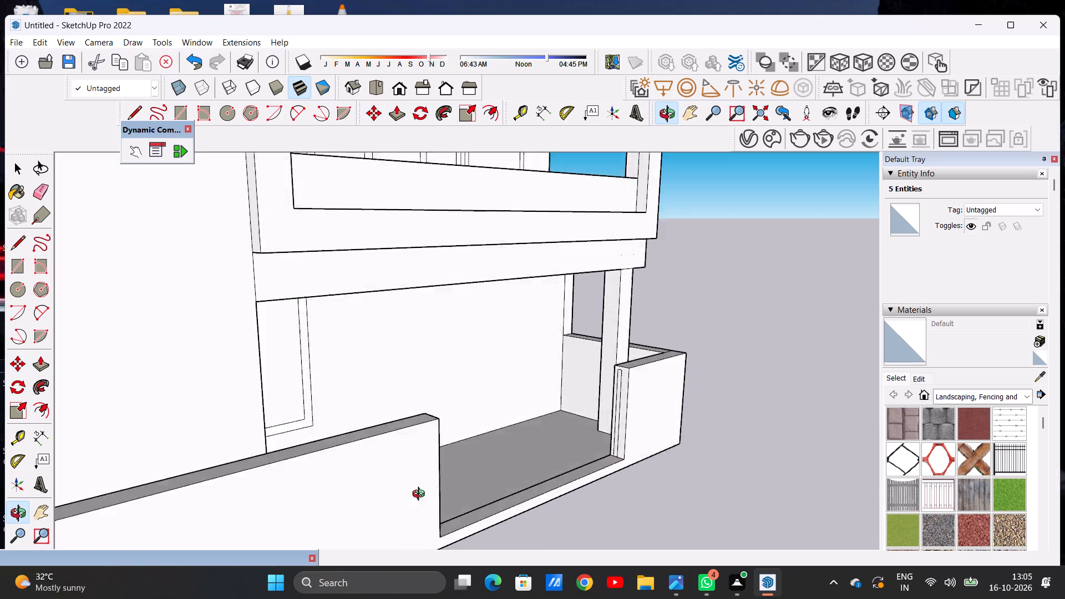
pyautogui.moveTo(421, 495); pyautogui.dragTo(251, 475, button='middle')
pyautogui.scroll(15, 278, 474)
pyautogui.scroll(-1, 329, 504)
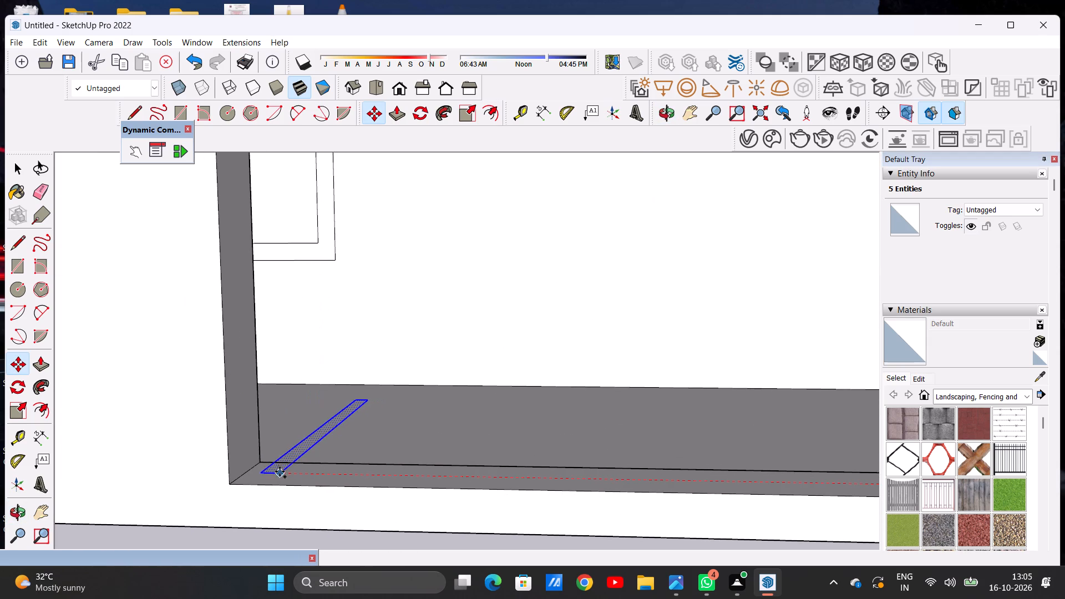
pyautogui.click(245, 471)
pyautogui.press('space')
pyautogui.scroll(-7, 379, 414)
pyautogui.moveTo(439, 415); pyautogui.dragTo(307, 439, button='middle')
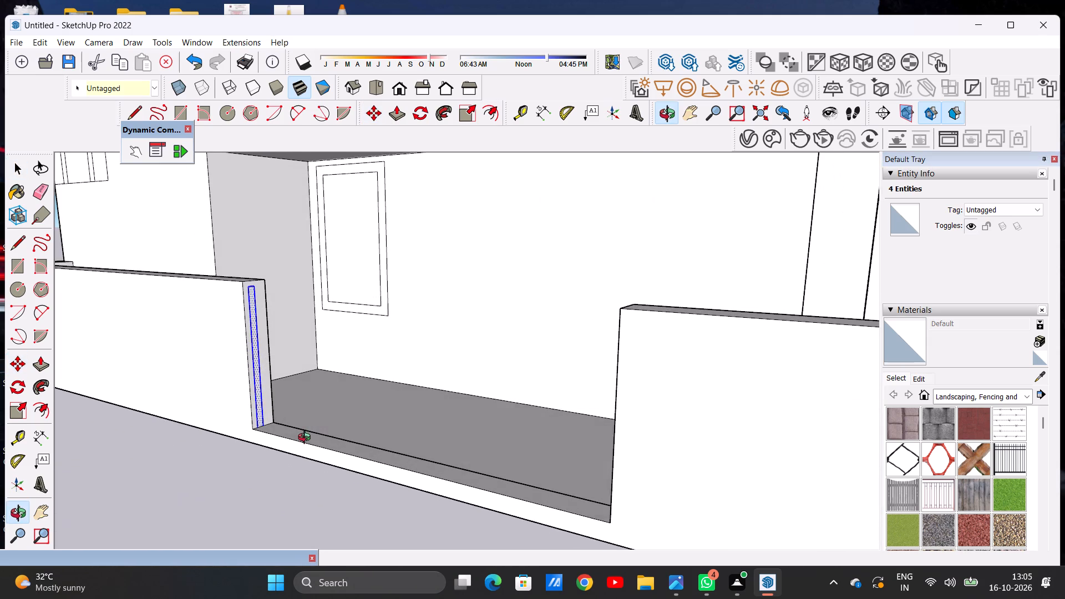
pyautogui.moveTo(307, 439); pyautogui.dragTo(306, 440, button='middle')
pyautogui.click(260, 515)
# Compare the vertical rectangles on the two wall end faces facing each other across the entrance gap.
pyautogui.scroll(6, 263, 342)
pyautogui.moveTo(261, 389); pyautogui.dragTo(398, 412, button='middle')
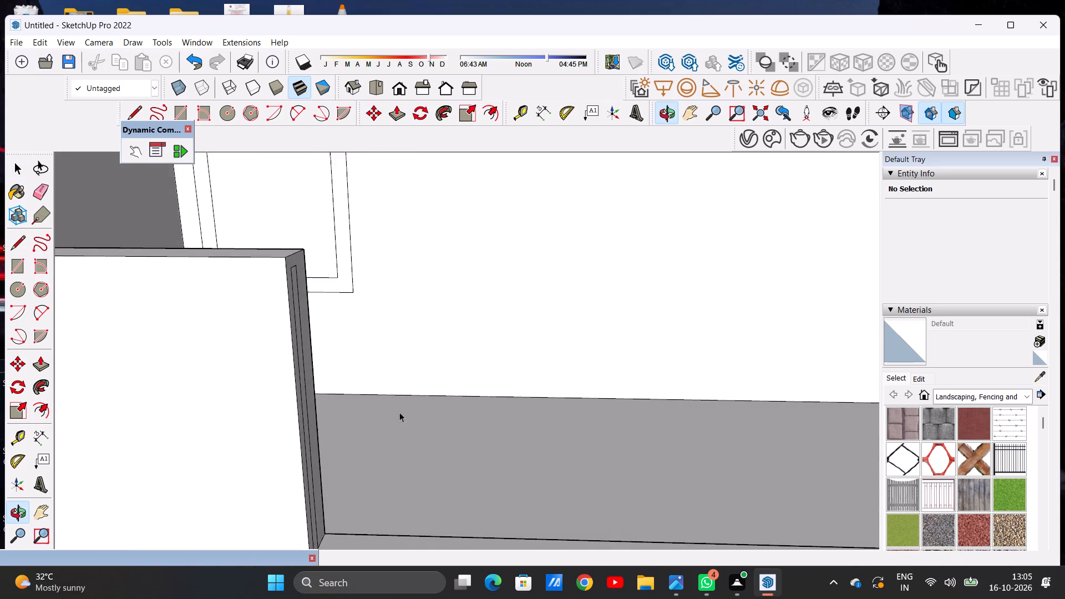
pyautogui.scroll(-12, 397, 400)
pyautogui.moveTo(436, 410); pyautogui.dragTo(662, 384, button='middle')
pyautogui.scroll(6, 579, 368)
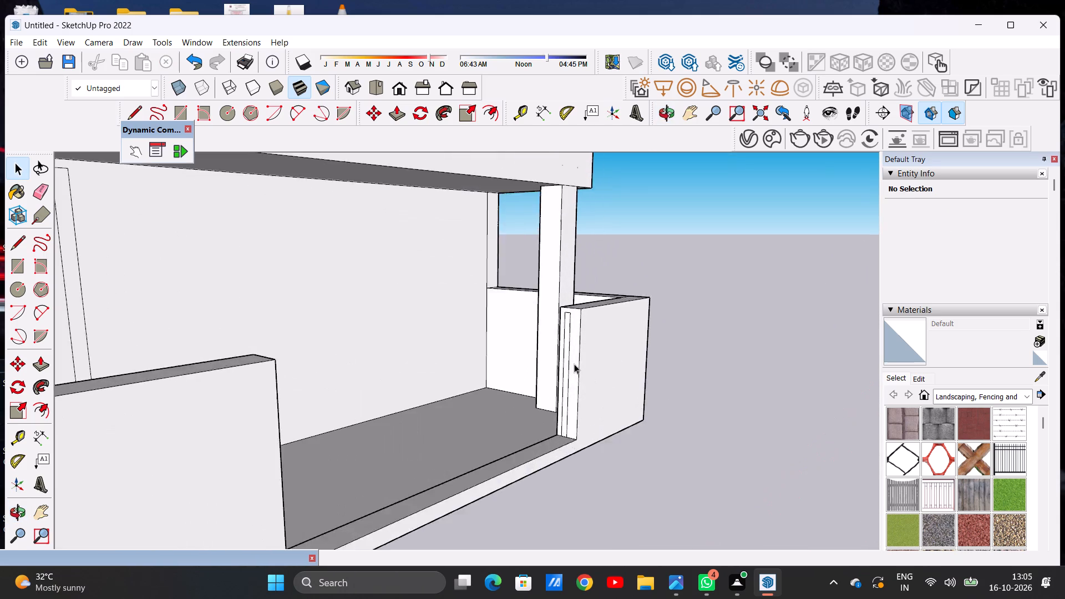
pyautogui.scroll(8, 574, 364)
pyautogui.scroll(-10, 574, 363)
pyautogui.moveTo(645, 424); pyautogui.dragTo(346, 429, button='middle')
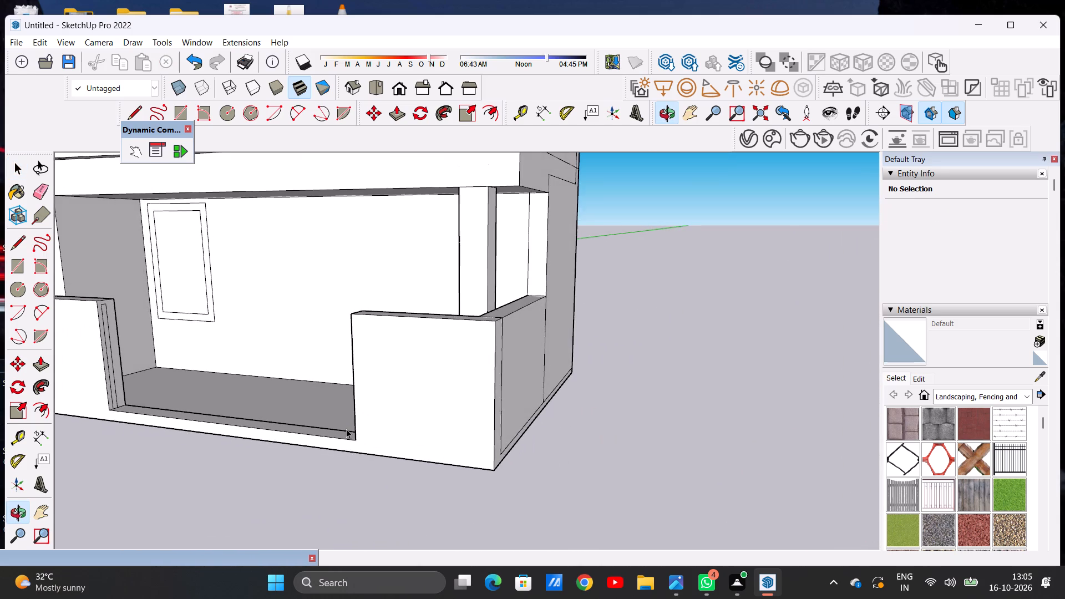
pyautogui.scroll(-5, 353, 429)
pyautogui.scroll(7, 149, 379)
# Move the copied rectangle slightly toward the house on the long front wall's end face.
pyautogui.moveTo(261, 428); pyautogui.dragTo(231, 480, button='middle')
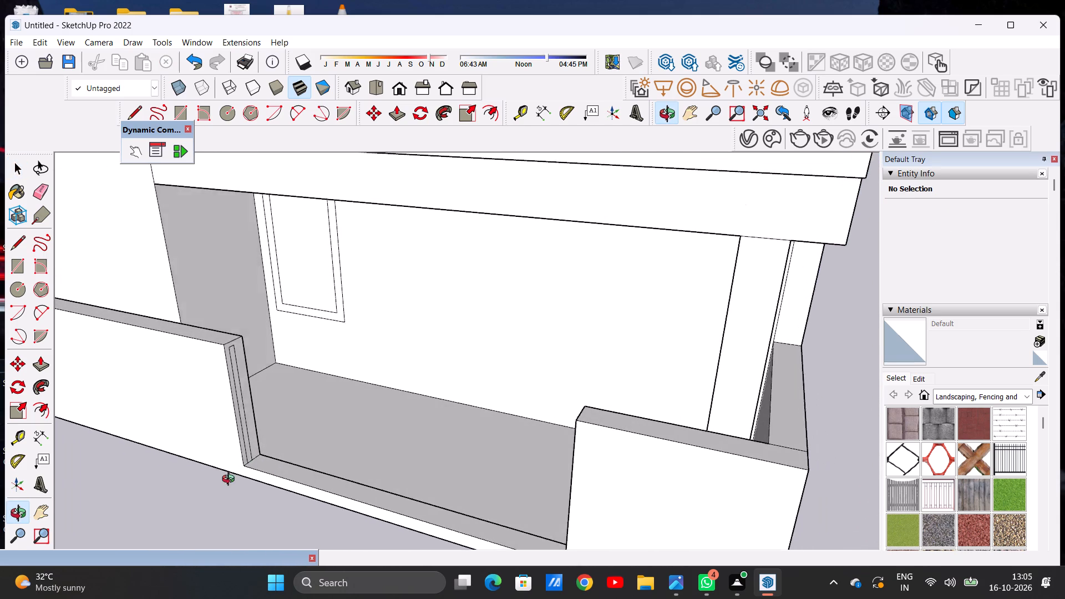
pyautogui.moveTo(231, 480); pyautogui.dragTo(202, 473, button='middle')
pyautogui.scroll(10, 241, 445)
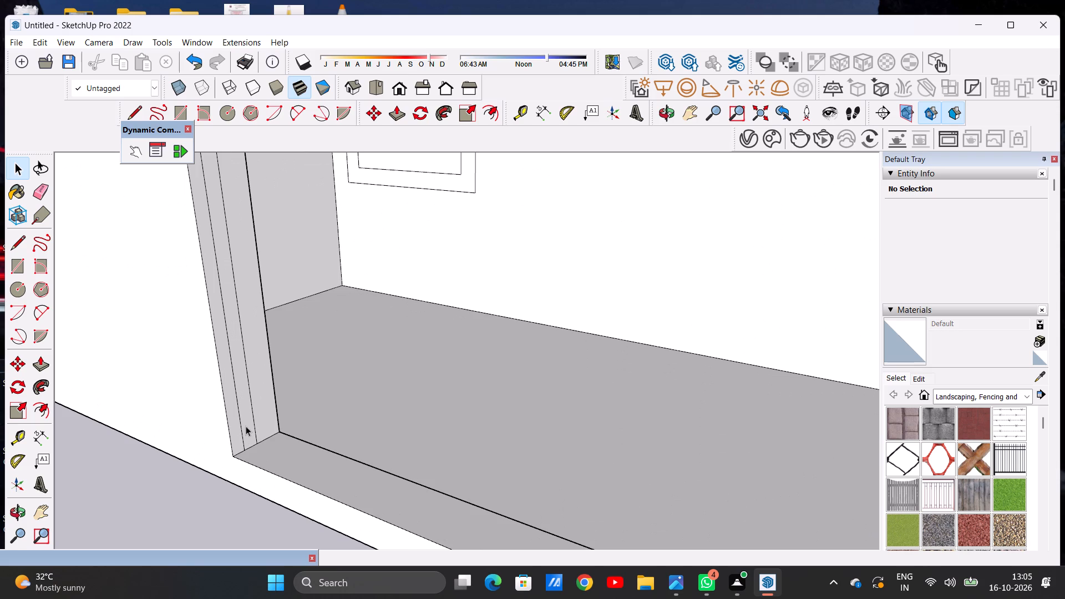
pyautogui.click(246, 426)
pyautogui.click(246, 426)
pyautogui.press('m')
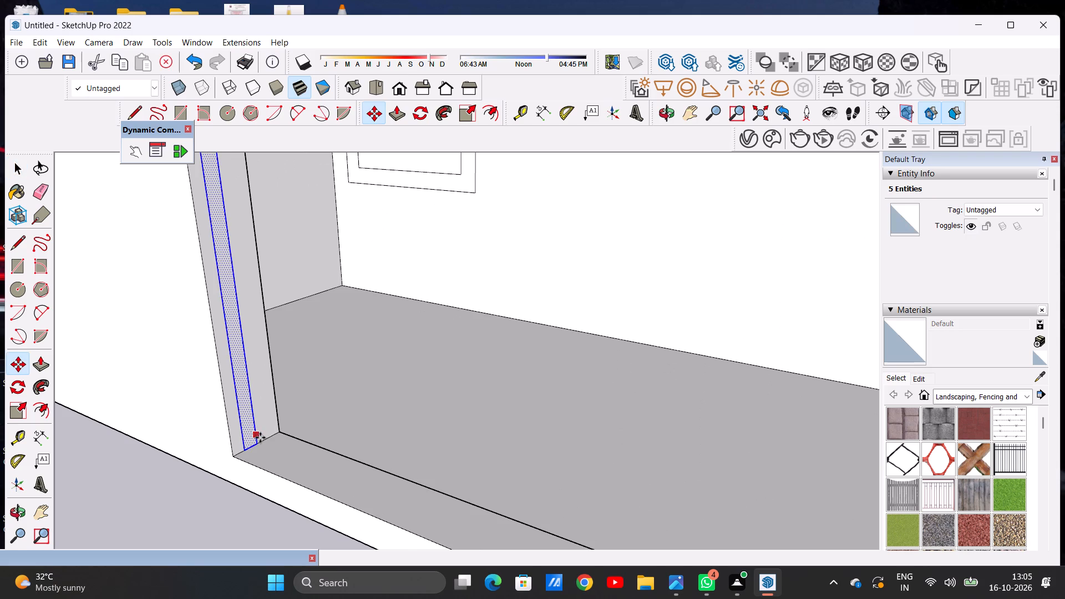
pyautogui.click(260, 438)
pyautogui.click(262, 435)
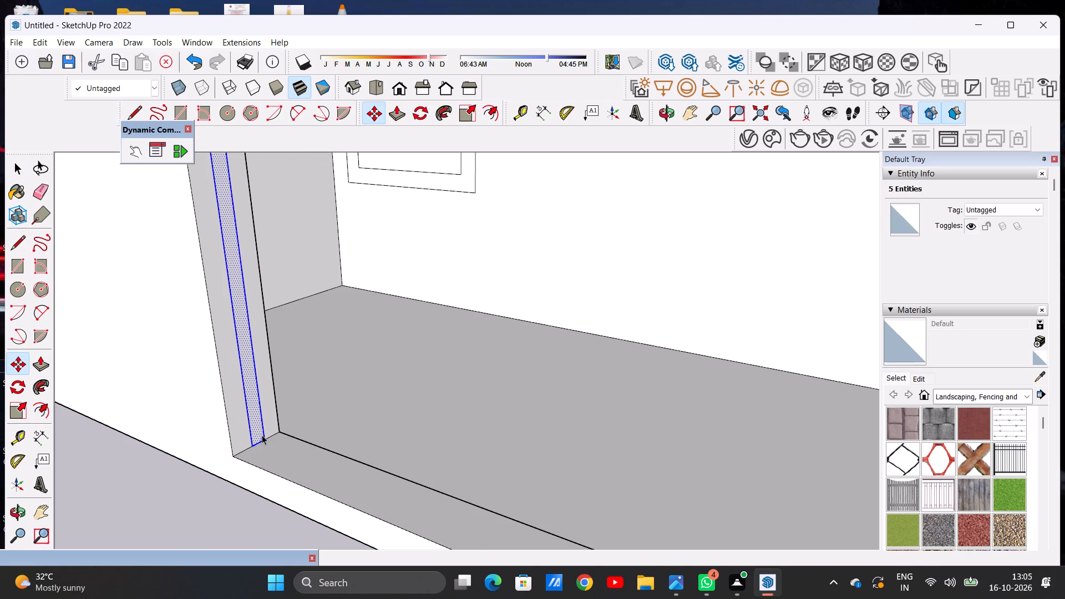
pyautogui.press('space')
pyautogui.click(156, 500)
# Draw three short parallel lines across the threshold's top face, one at its midpoint and one close on either side.
pyautogui.scroll(-16, 352, 435)
pyautogui.moveTo(269, 410); pyautogui.dragTo(392, 393, button='middle')
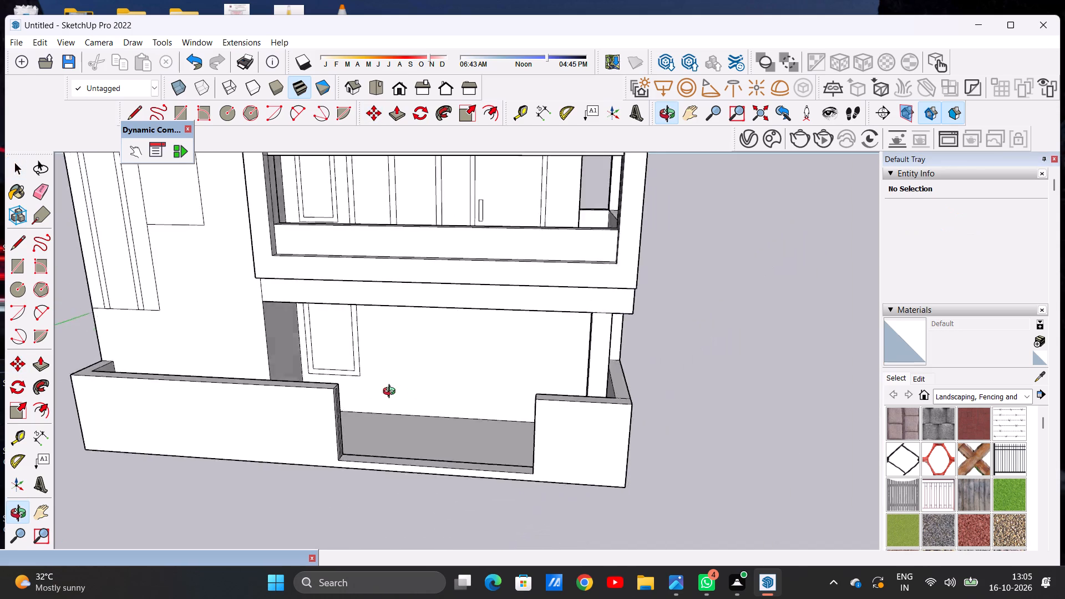
pyautogui.moveTo(392, 393); pyautogui.dragTo(386, 393, button='middle')
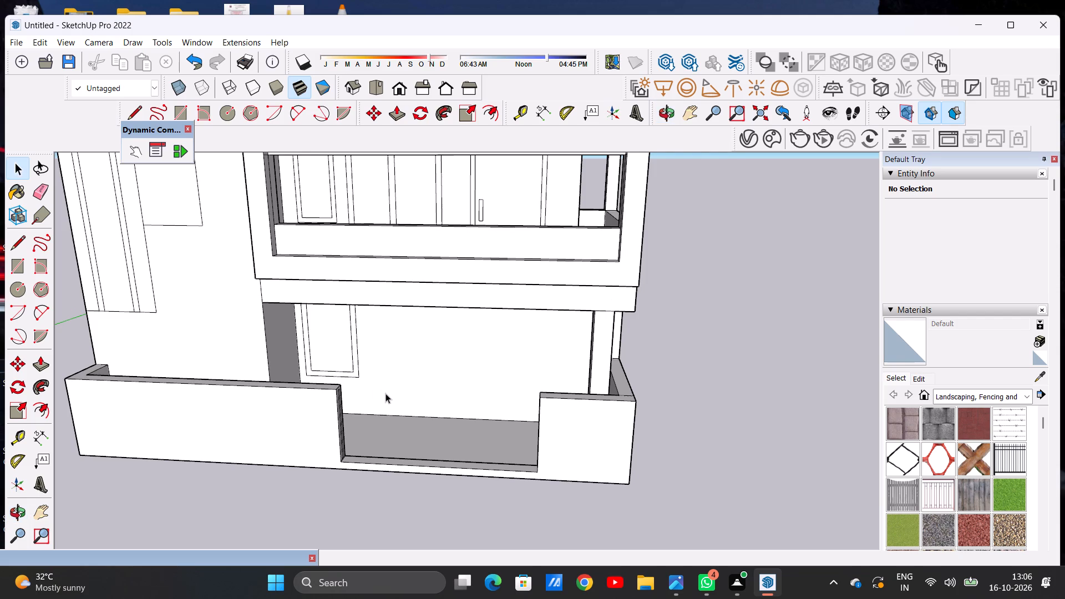
pyautogui.scroll(4, 409, 450)
pyautogui.scroll(-5, 485, 389)
pyautogui.moveTo(464, 407); pyautogui.dragTo(499, 501, button='middle')
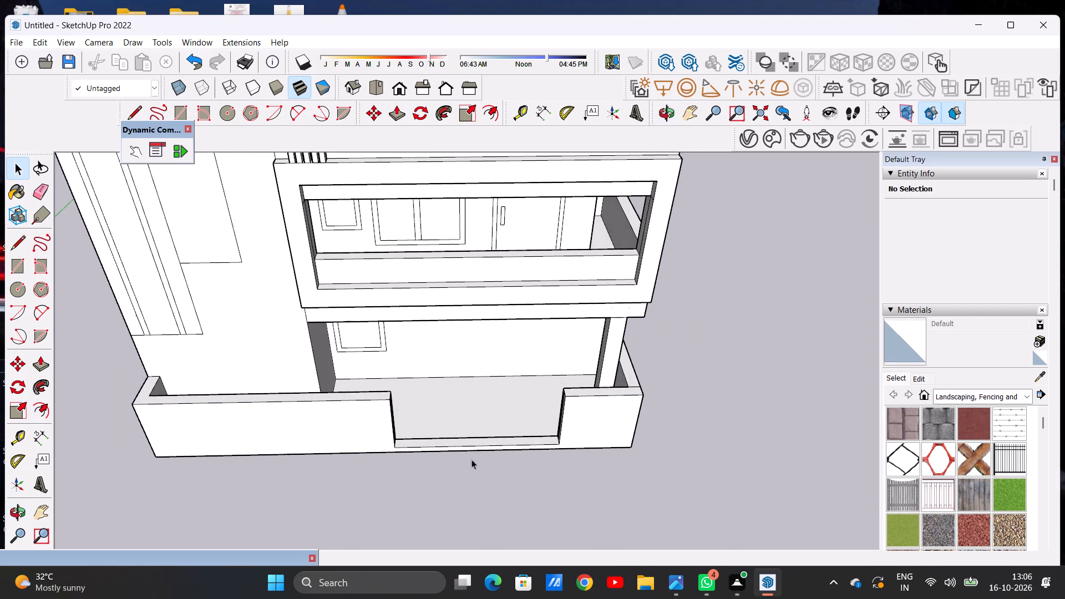
pyautogui.scroll(9, 465, 440)
pyautogui.press('l')
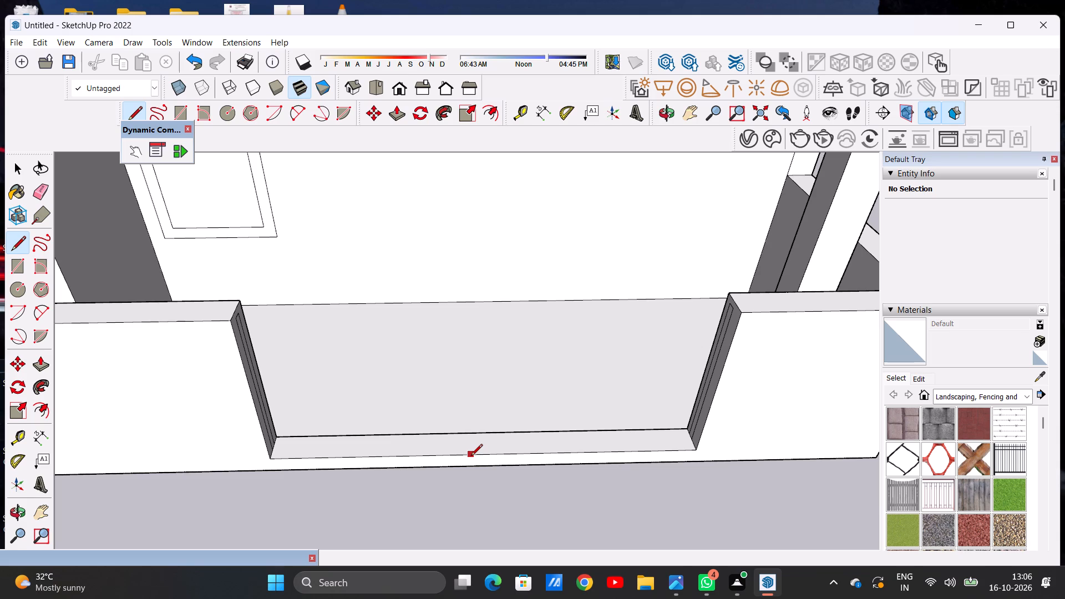
pyautogui.click(471, 456)
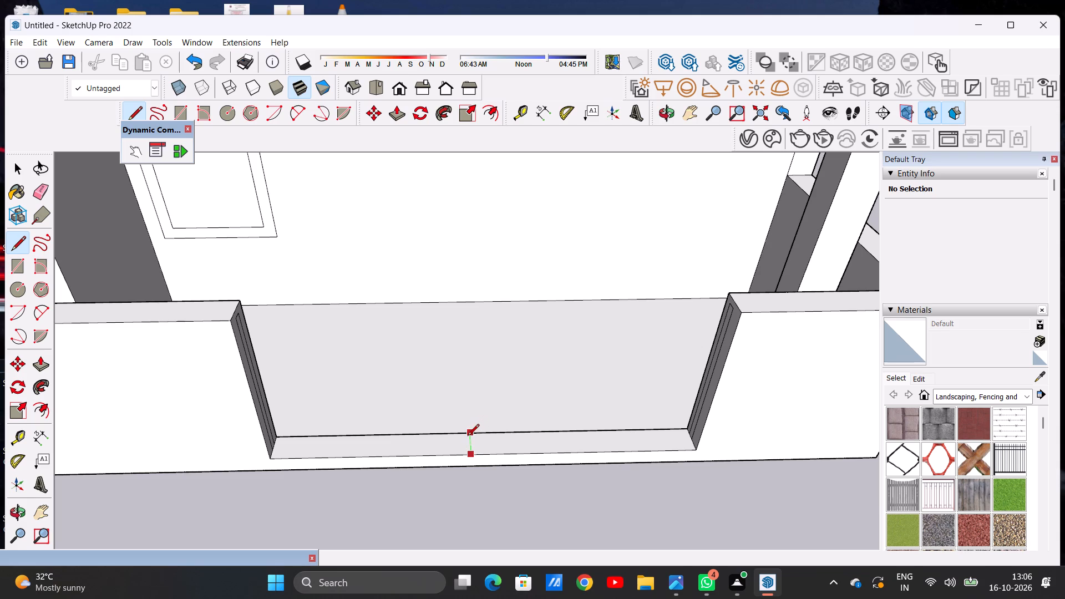
pyautogui.click(470, 435)
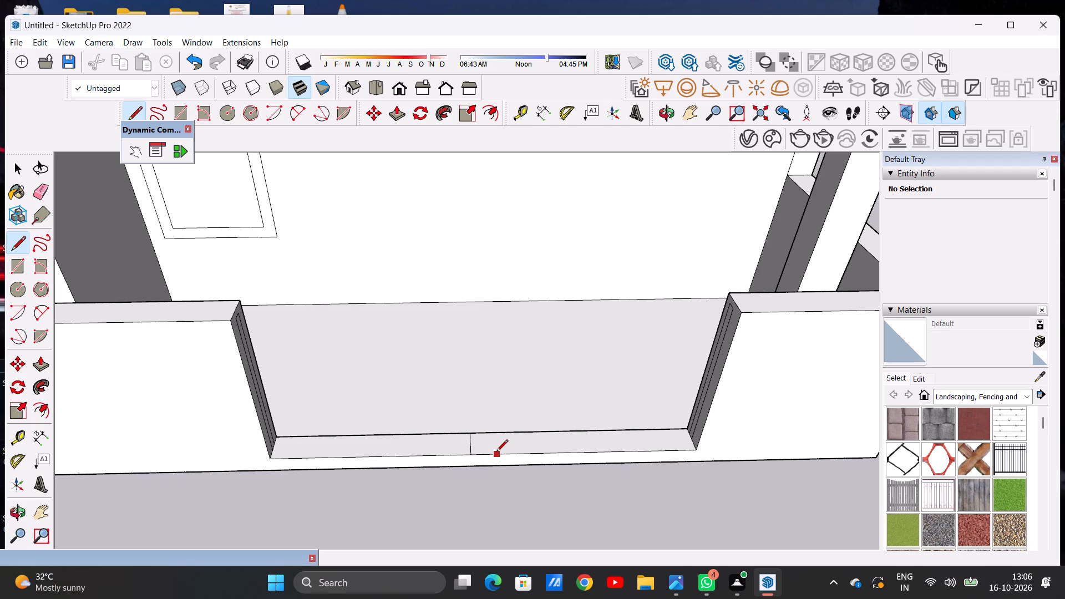
pyautogui.click(501, 453)
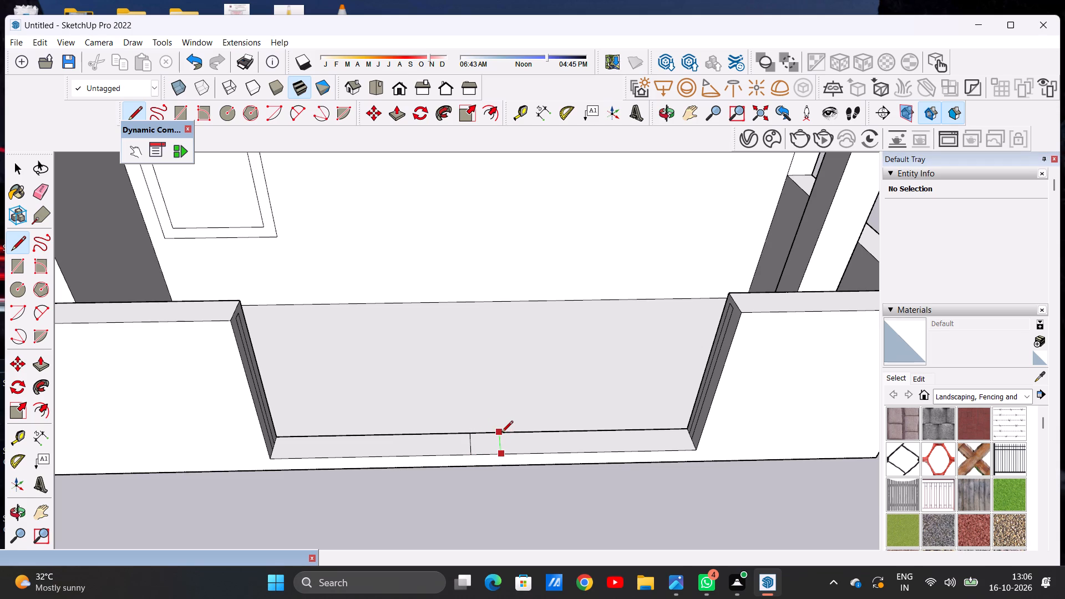
pyautogui.click(501, 433)
pyautogui.click(488, 456)
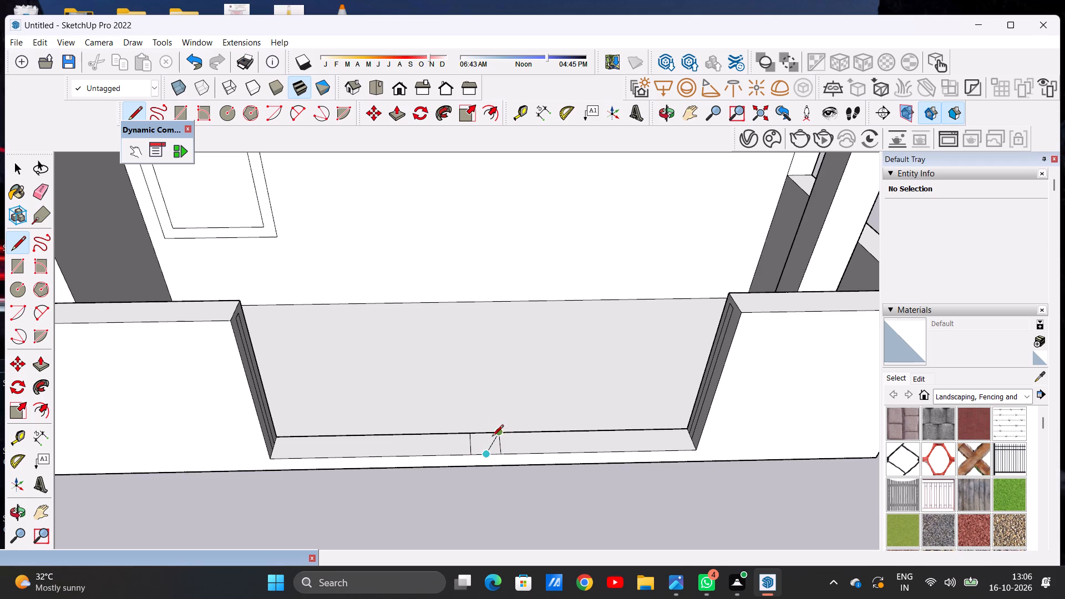
pyautogui.click(488, 432)
pyautogui.press('space')
# Draw two parallel lines along the threshold from the bottom corners of the long wall's rectangle to the nearest cross line.
pyautogui.moveTo(494, 455); pyautogui.dragTo(495, 494, button='middle')
pyautogui.press('l')
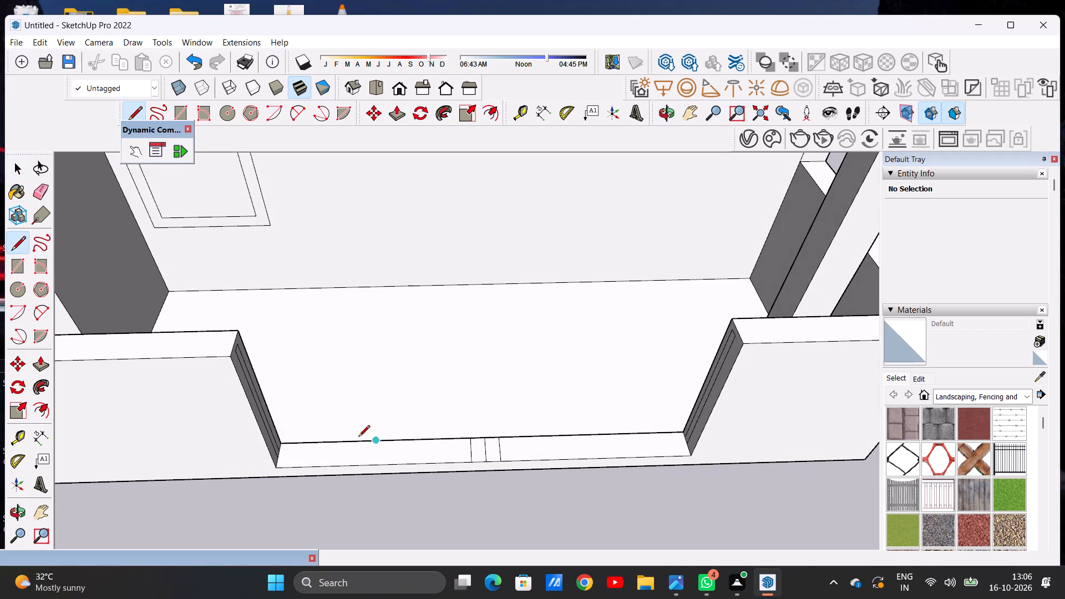
pyautogui.scroll(6, 331, 437)
pyautogui.scroll(-1, 266, 453)
pyautogui.scroll(5, 262, 453)
pyautogui.click(225, 474)
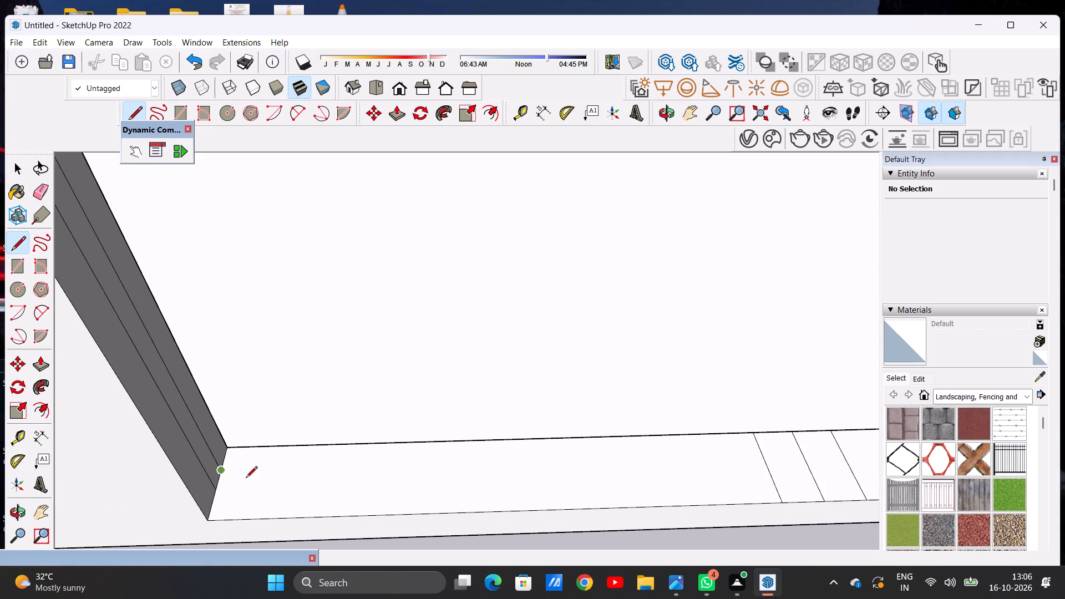
pyautogui.scroll(-7, 327, 473)
pyautogui.scroll(4, 523, 468)
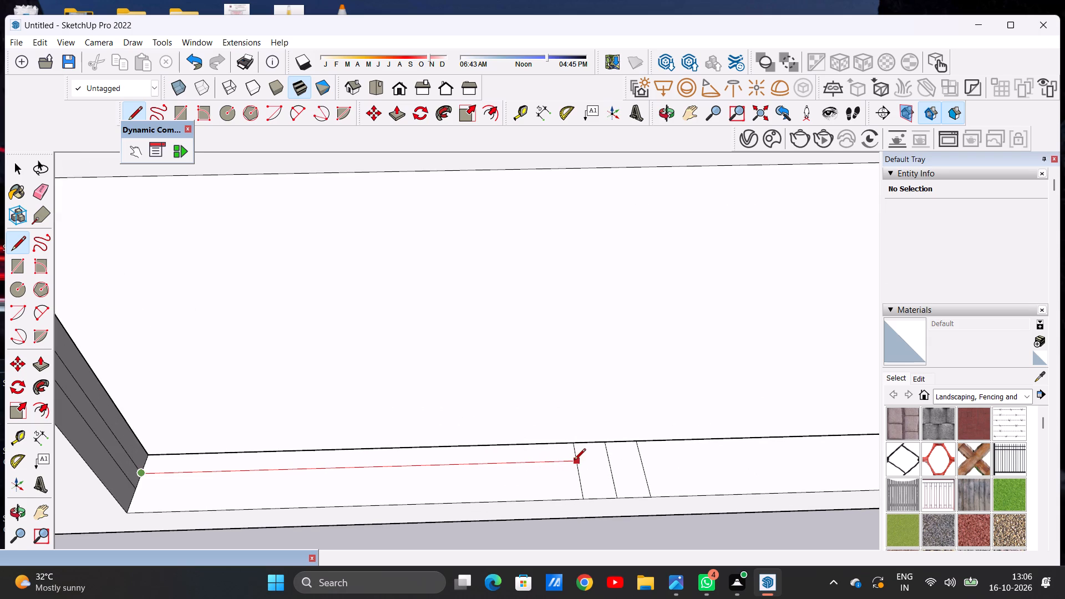
pyautogui.click(575, 461)
pyautogui.scroll(5, 174, 475)
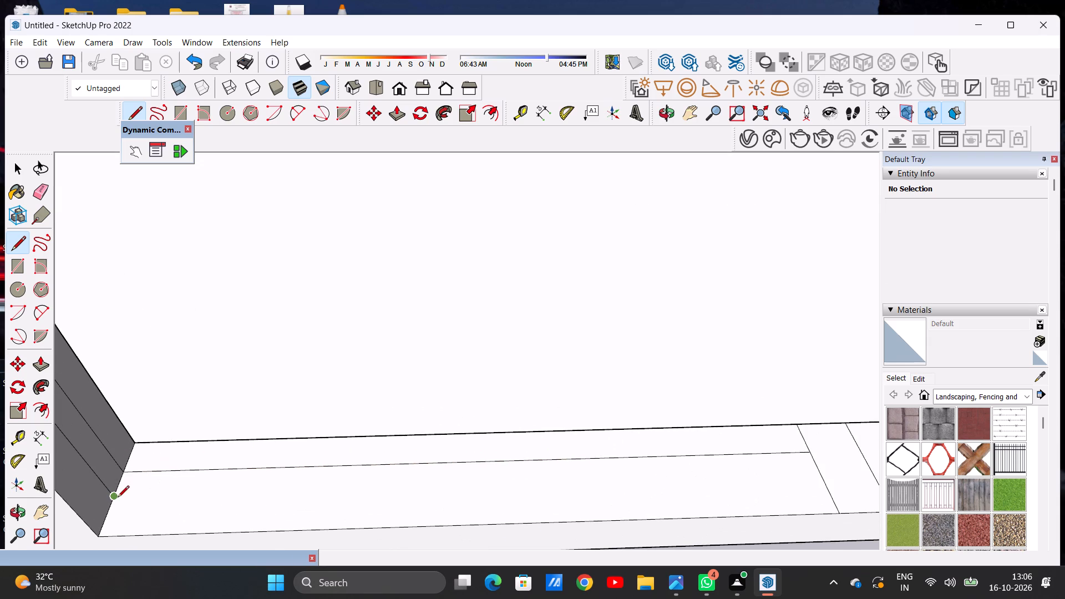
pyautogui.click(116, 498)
pyautogui.scroll(-6, 282, 487)
pyautogui.scroll(4, 586, 482)
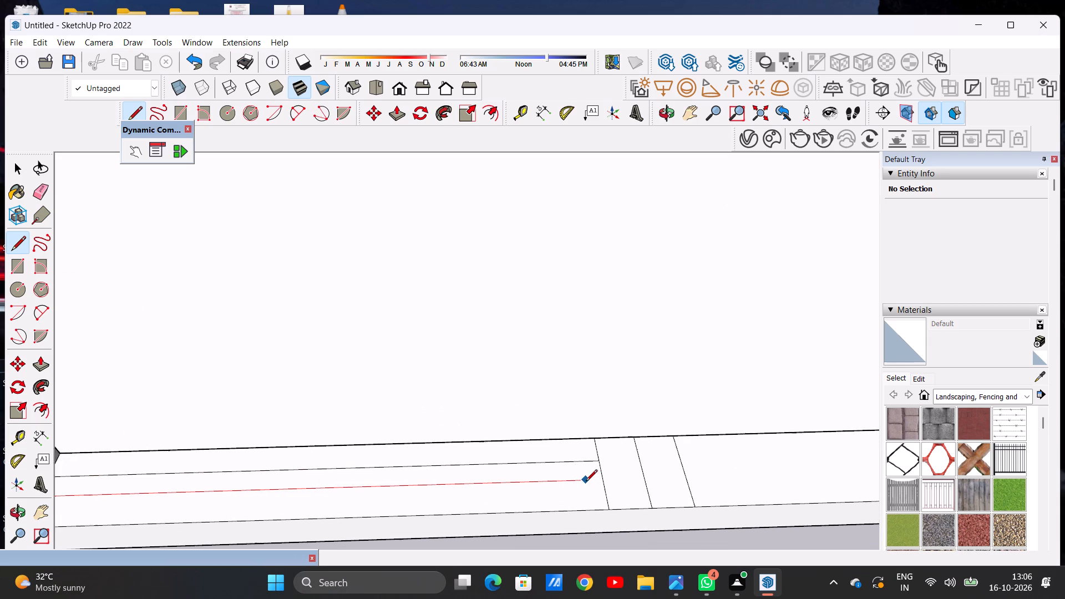
pyautogui.click(602, 482)
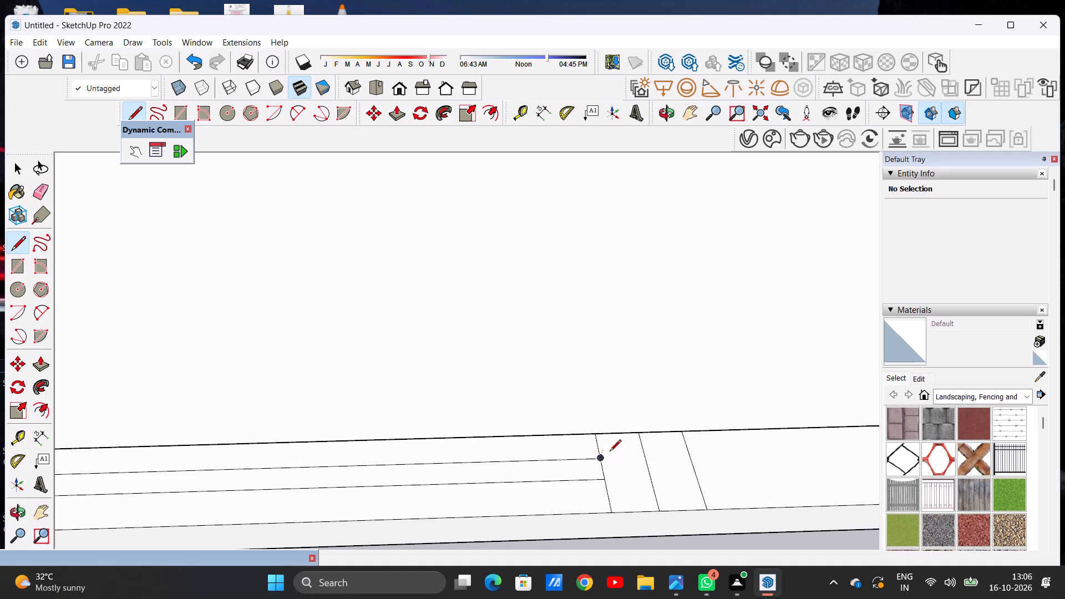
# Continue both lengthwise threshold lines across the middle divisions to the bottom corners of the corner wall's rectangle.
pyautogui.click(596, 460)
pyautogui.scroll(-19, 647, 460)
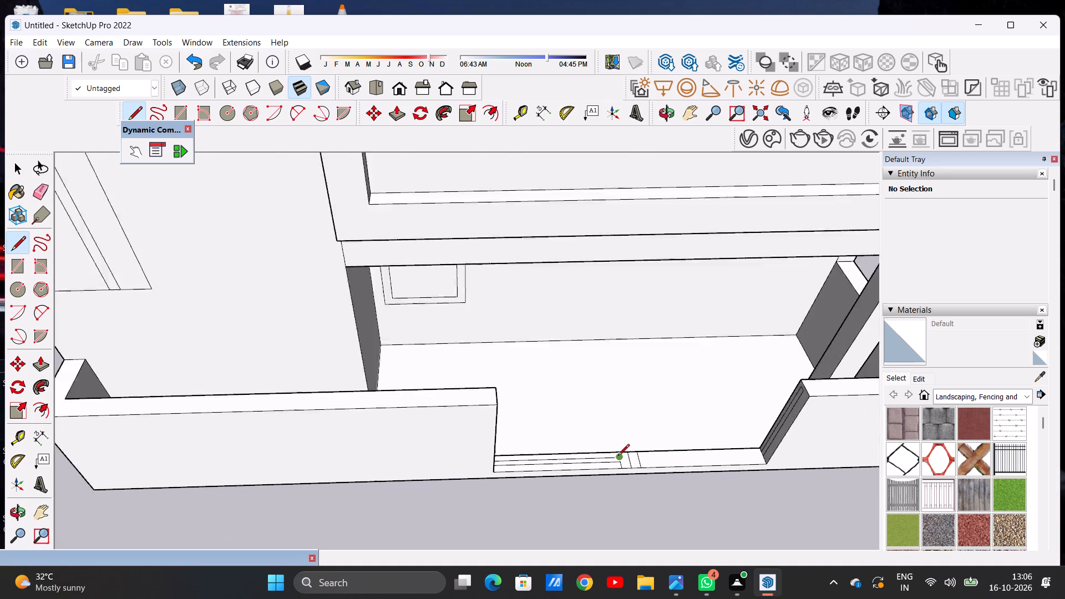
pyautogui.scroll(2, 701, 461)
pyautogui.scroll(-1, 701, 461)
pyautogui.scroll(9, 701, 461)
pyautogui.scroll(11, 799, 436)
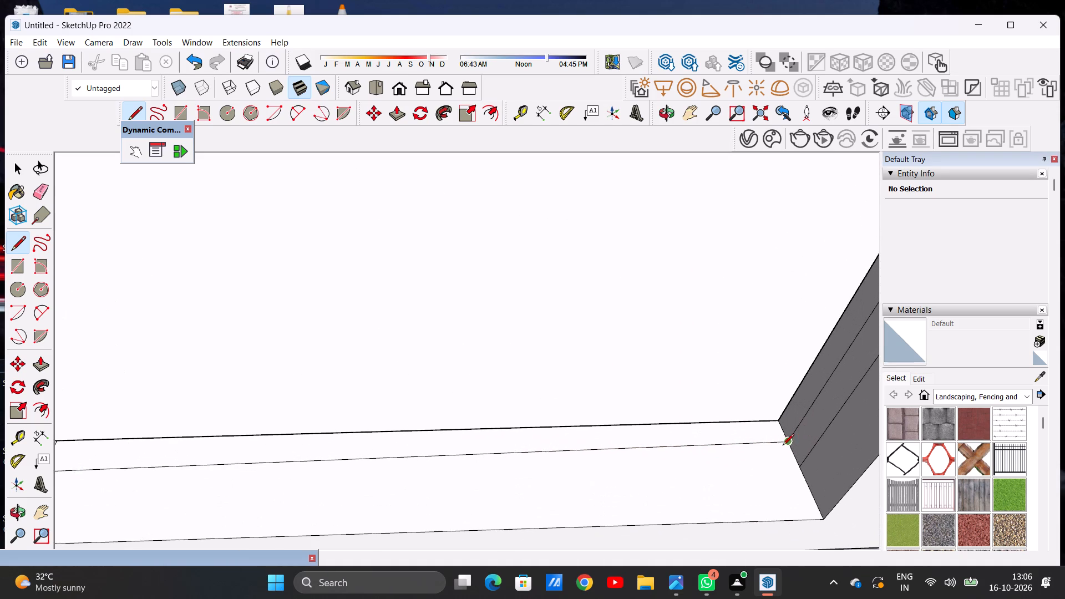
pyautogui.click(789, 442)
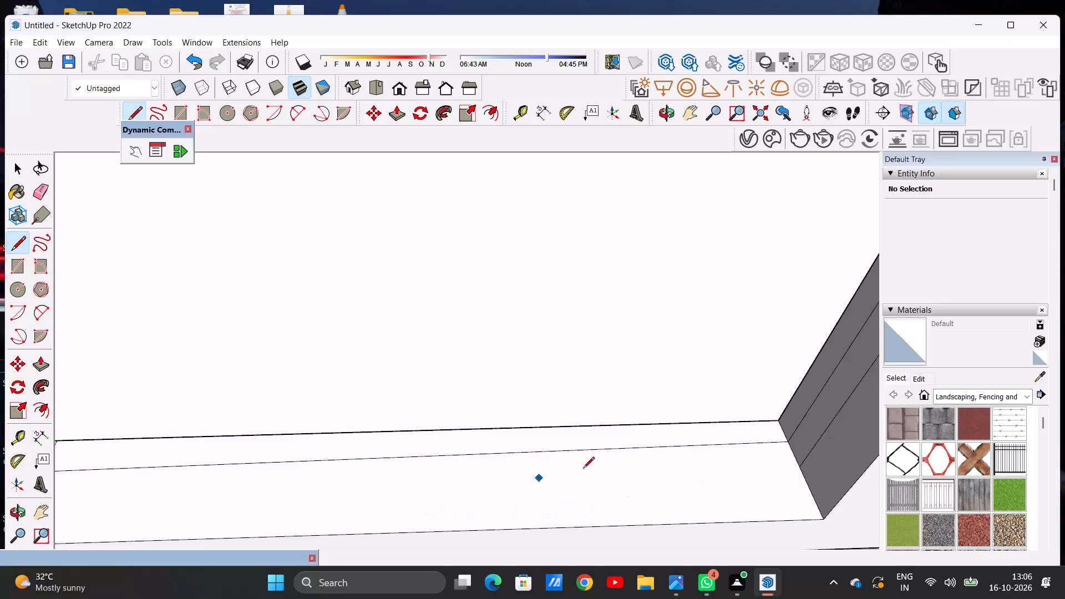
pyautogui.scroll(-4, 783, 444)
pyautogui.scroll(4, 800, 454)
pyautogui.click(792, 460)
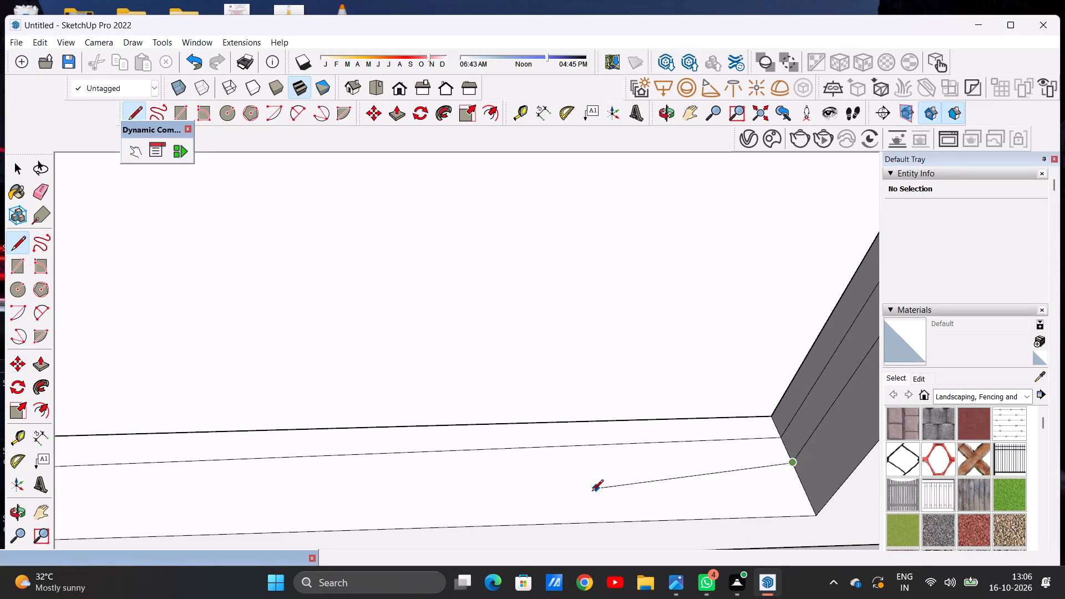
pyautogui.scroll(-5, 610, 486)
pyautogui.scroll(5, 218, 497)
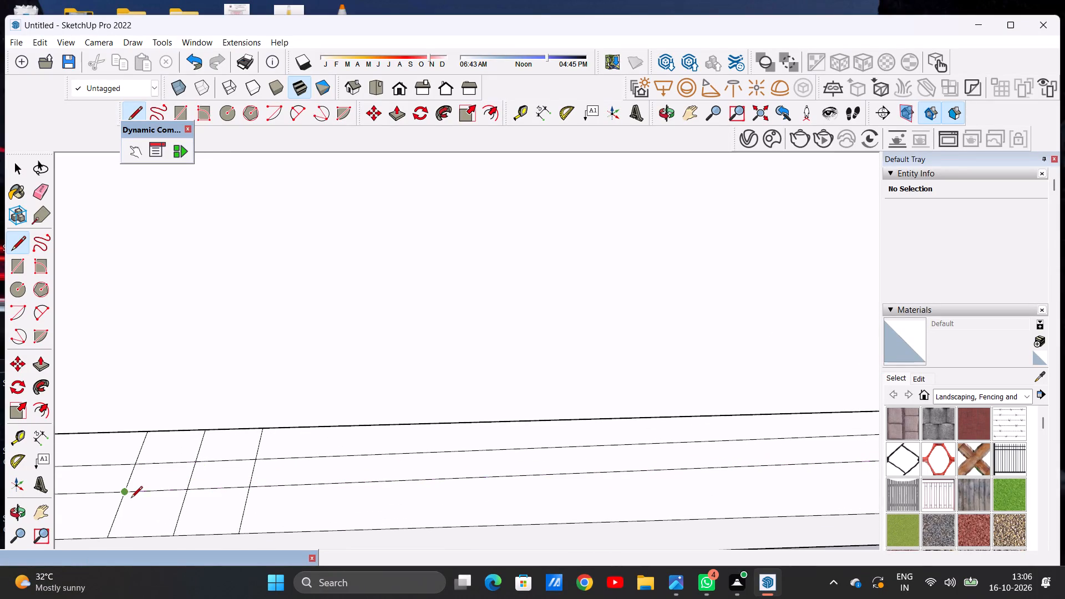
pyautogui.click(120, 490)
pyautogui.press('space')
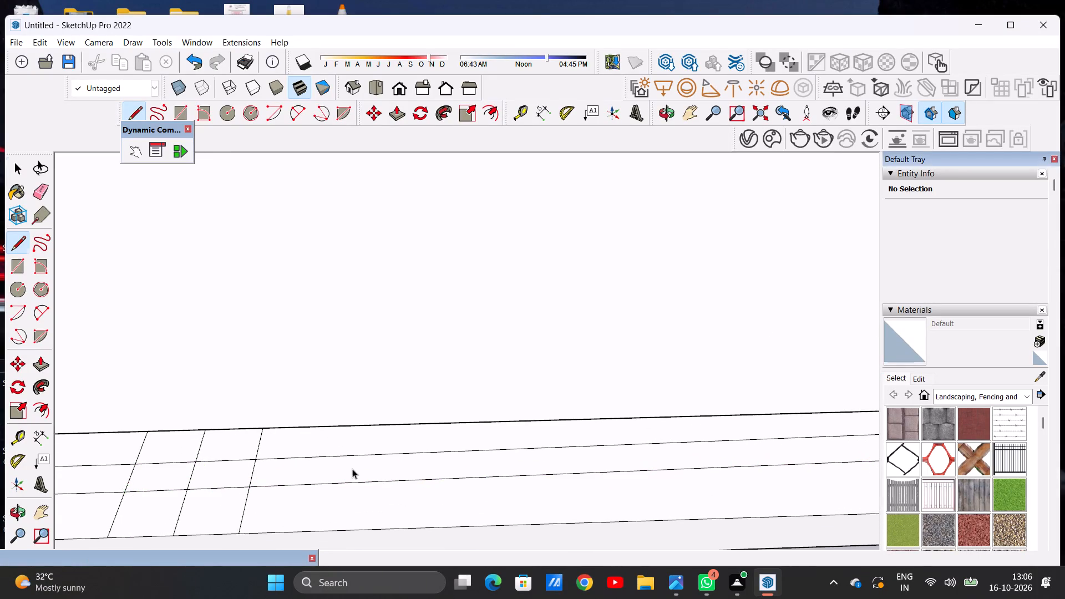
# Erase the parts of the three middle cross lines that lie outside the two lengthwise lines on the threshold.
pyautogui.scroll(-15, 352, 469)
pyautogui.scroll(5, 346, 484)
pyautogui.scroll(7, 437, 433)
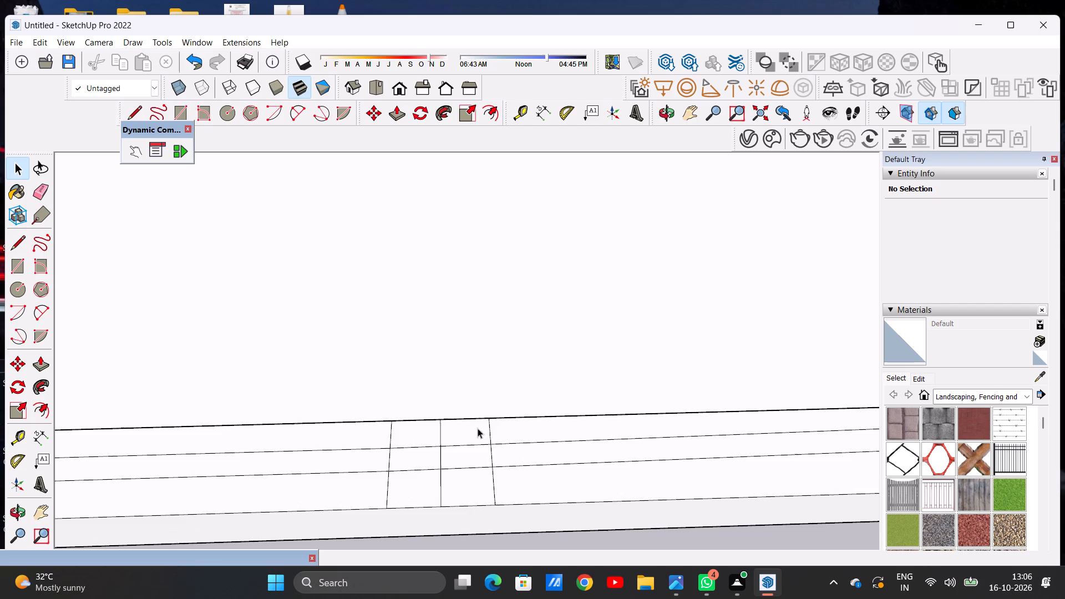
pyautogui.press('e')
pyautogui.scroll(8, 439, 438)
pyautogui.moveTo(345, 433); pyautogui.dragTo(445, 422)
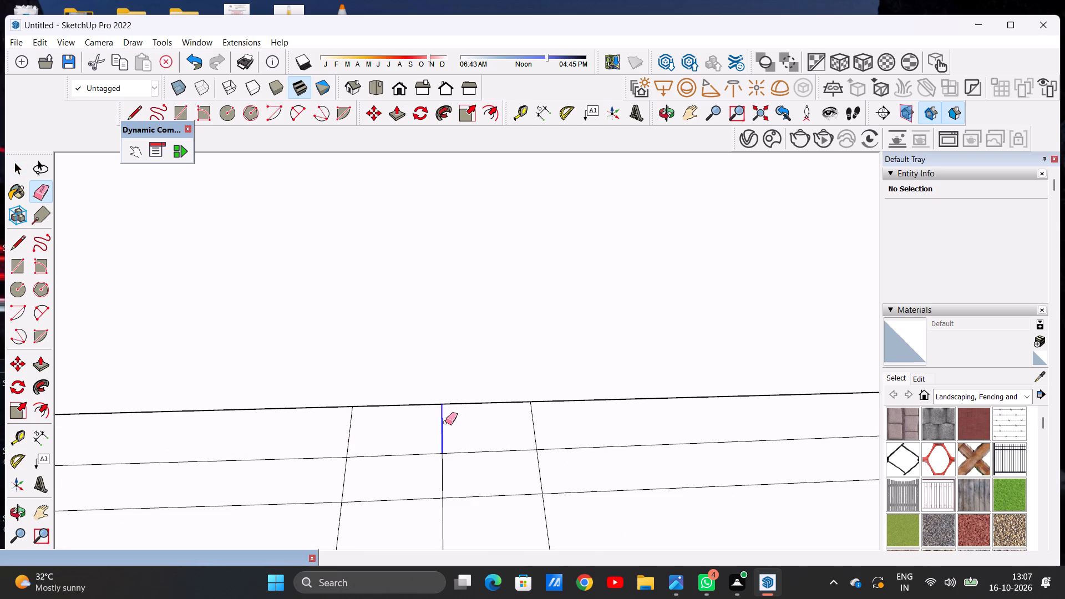
pyautogui.moveTo(445, 422); pyautogui.dragTo(454, 422)
pyautogui.click(351, 419)
pyautogui.click(535, 424)
pyautogui.scroll(-8, 505, 390)
pyautogui.scroll(8, 473, 460)
pyautogui.moveTo(385, 441); pyautogui.dragTo(529, 441)
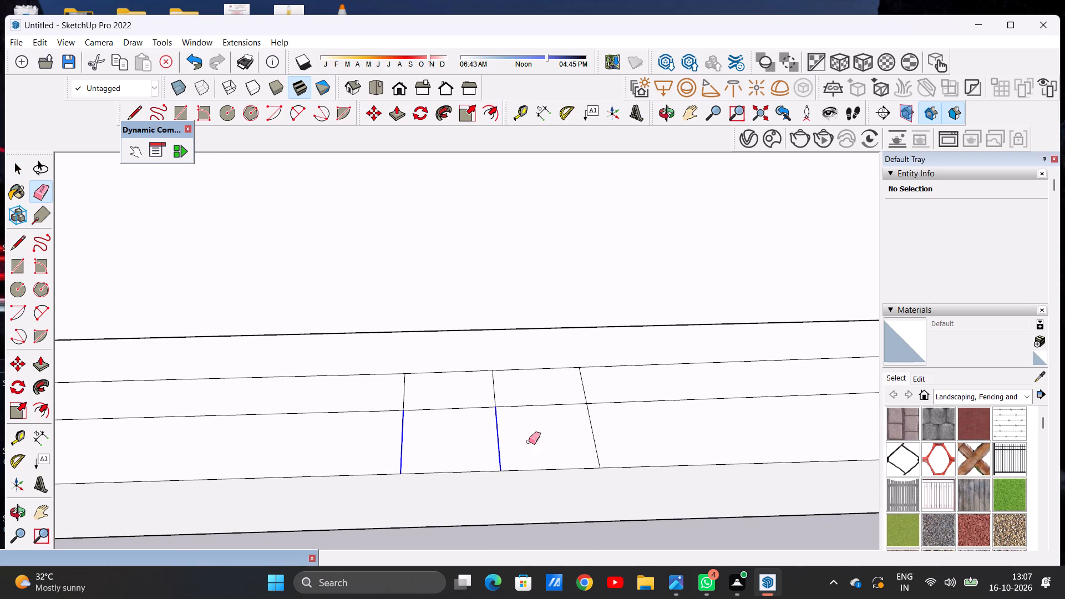
pyautogui.moveTo(529, 441); pyautogui.dragTo(603, 436)
pyautogui.press('space')
pyautogui.scroll(-6, 532, 449)
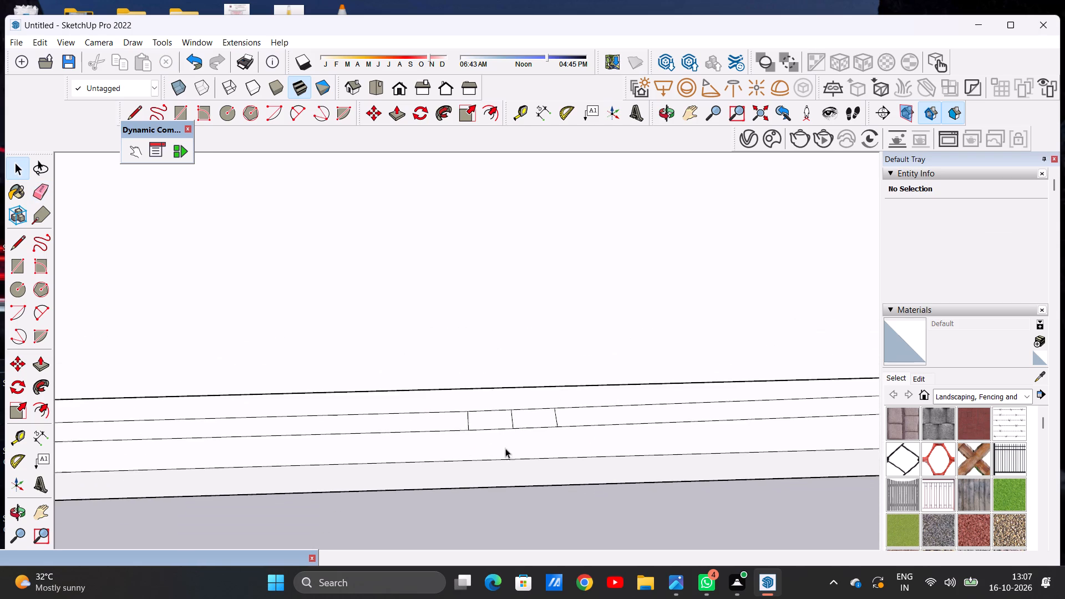
# Extrude the tall narrow rectangle on the corner wall's end face slightly into the entrance gap as a side post.
pyautogui.scroll(-17, 505, 448)
pyautogui.scroll(2, 503, 459)
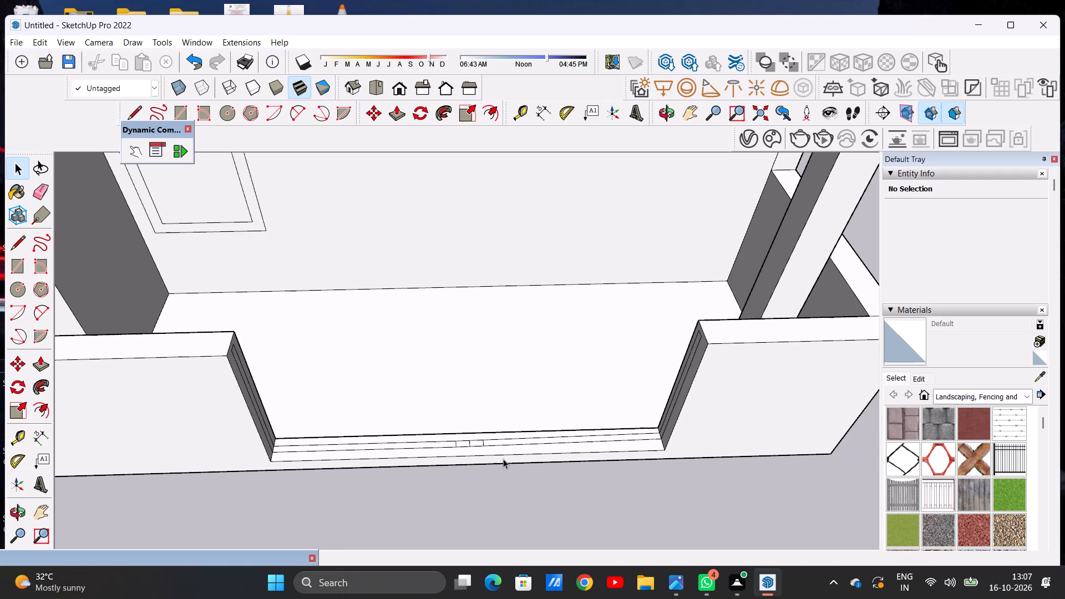
pyautogui.scroll(-4, 524, 469)
pyautogui.moveTo(517, 473); pyautogui.dragTo(654, 339, button='middle')
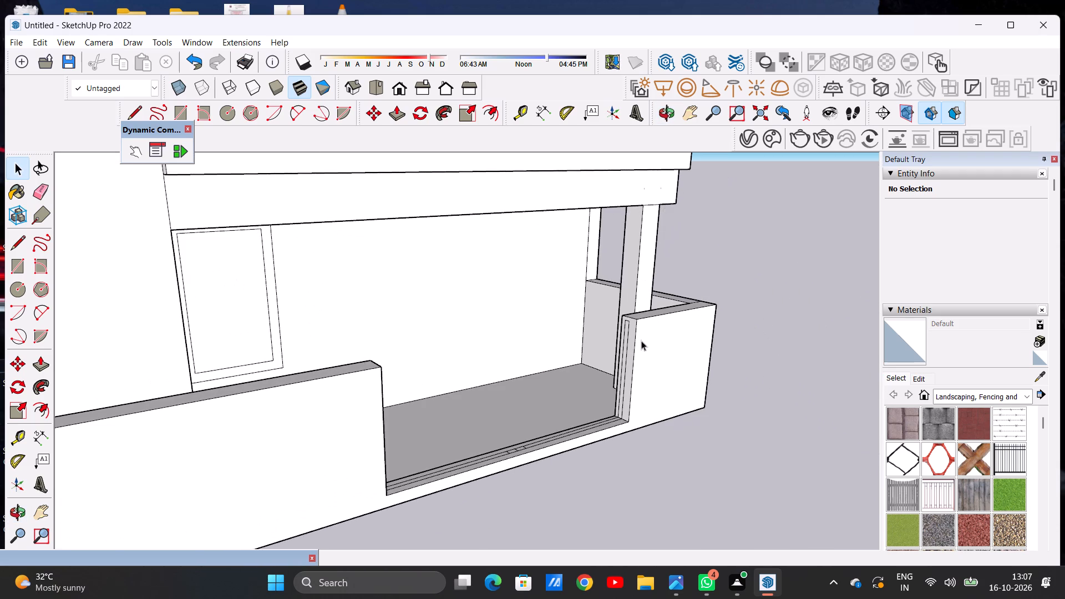
pyautogui.scroll(10, 635, 342)
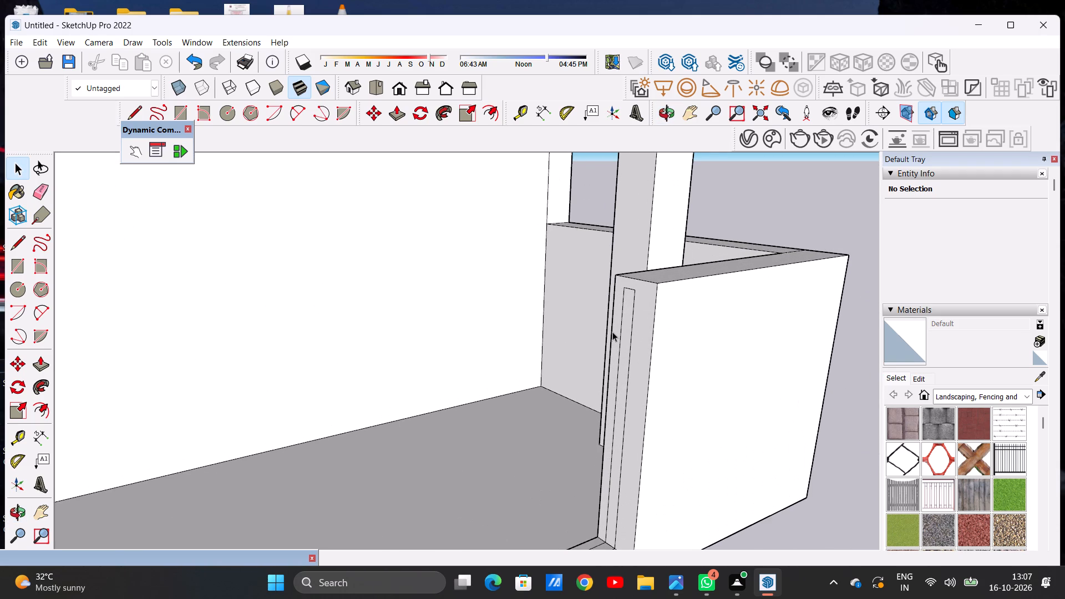
pyautogui.scroll(-6, 615, 330)
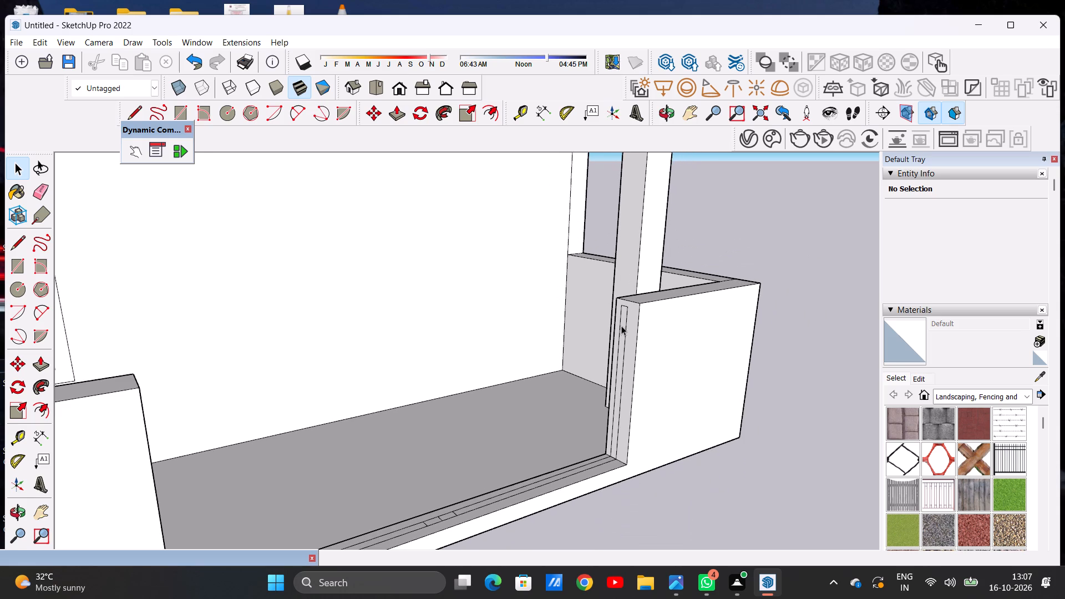
pyautogui.press('p')
pyautogui.scroll(9, 621, 335)
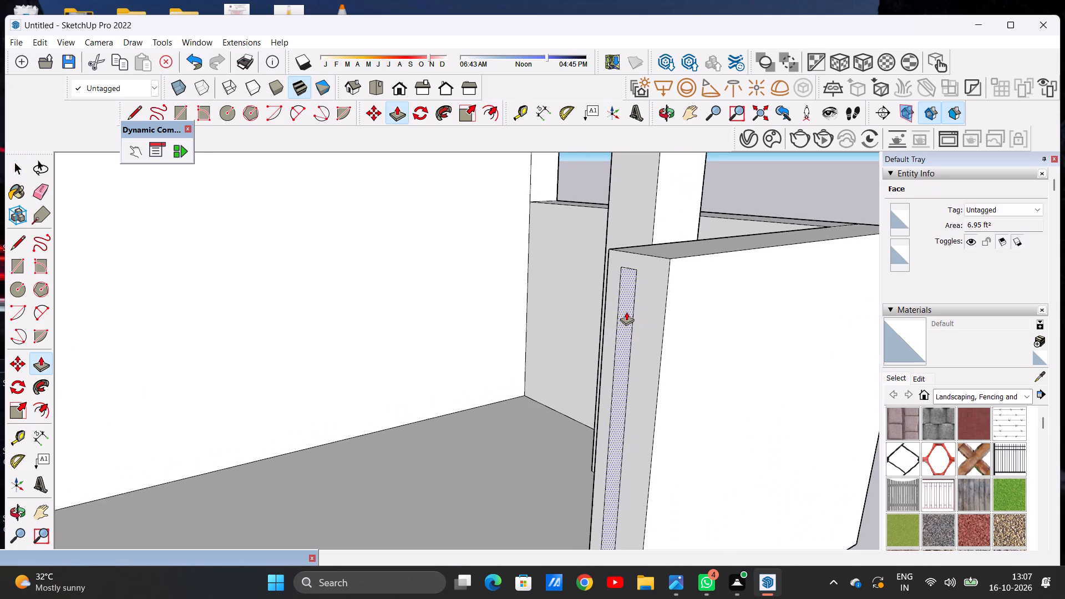
pyautogui.click(626, 303)
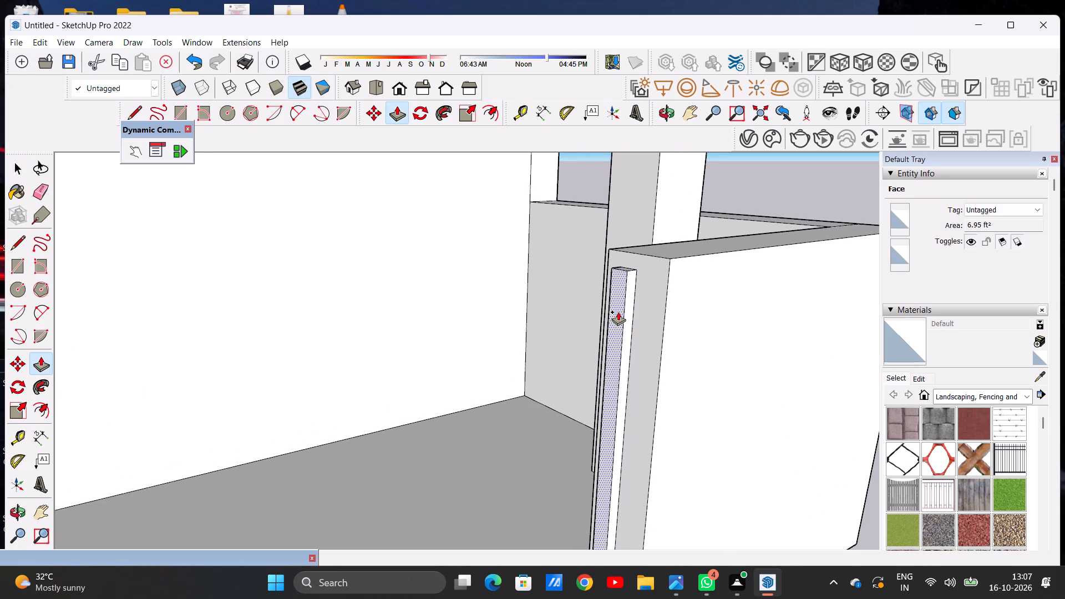
pyautogui.click(618, 312)
# Extrude the matching tall rectangle on the long front wall's end face slightly into the gap.
pyautogui.scroll(-16, 623, 309)
pyautogui.moveTo(603, 387); pyautogui.dragTo(314, 391, button='middle')
pyautogui.scroll(1, 285, 312)
pyautogui.scroll(-1, 285, 312)
pyautogui.scroll(18, 285, 312)
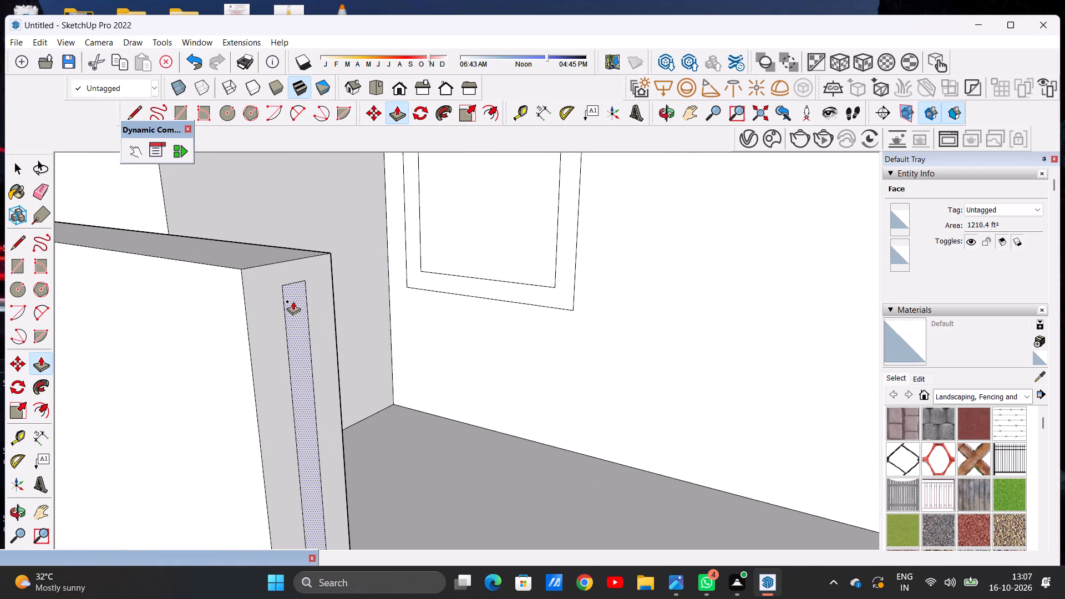
pyautogui.click(293, 301)
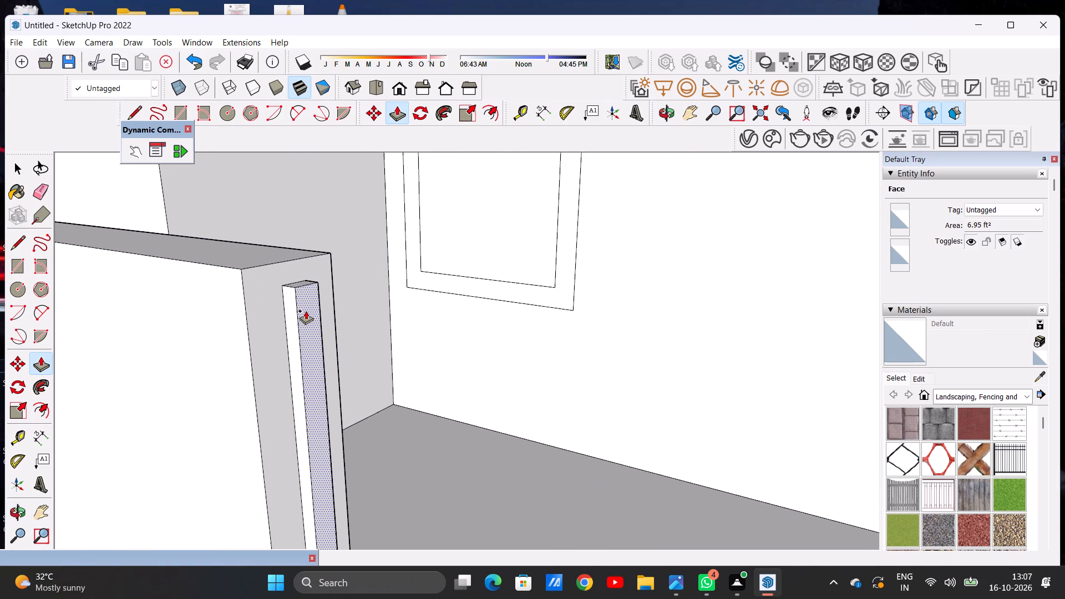
pyautogui.click(306, 311)
# Raise the two long threshold strips on either side of the middle rectangles by the same small height as bottom rails.
pyautogui.scroll(-19, 311, 316)
pyautogui.moveTo(343, 443); pyautogui.dragTo(499, 531, button='middle')
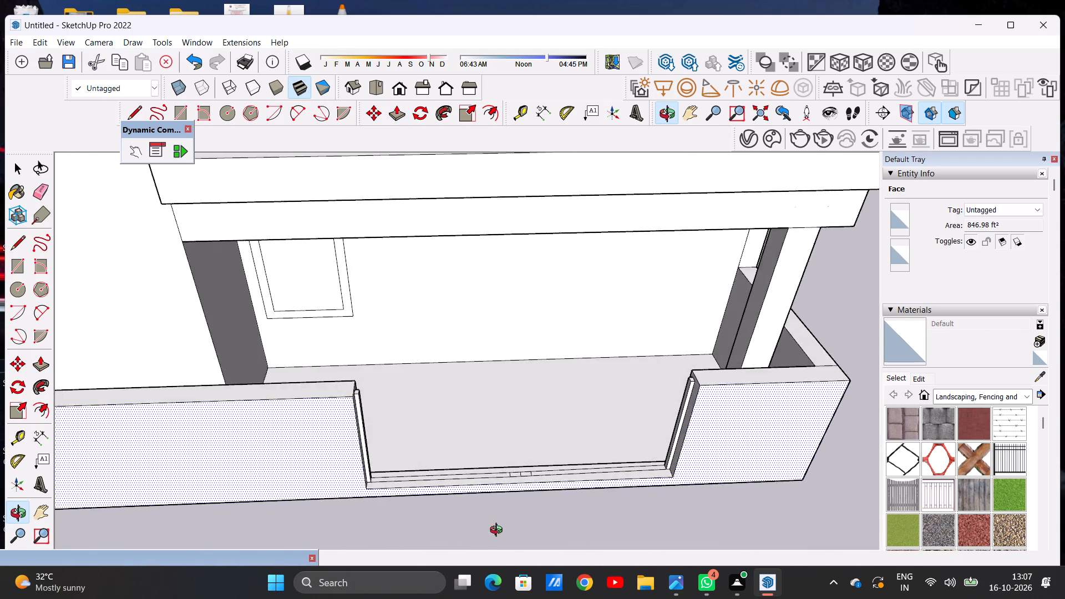
pyautogui.moveTo(499, 531); pyautogui.dragTo(505, 561, button='middle')
pyautogui.scroll(19, 504, 474)
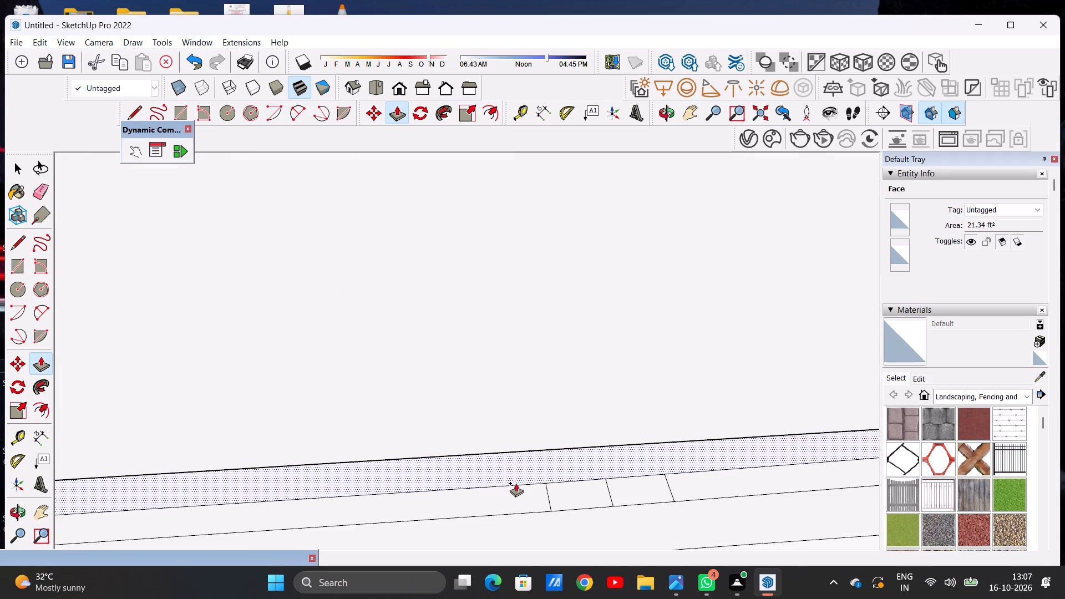
pyautogui.click(524, 493)
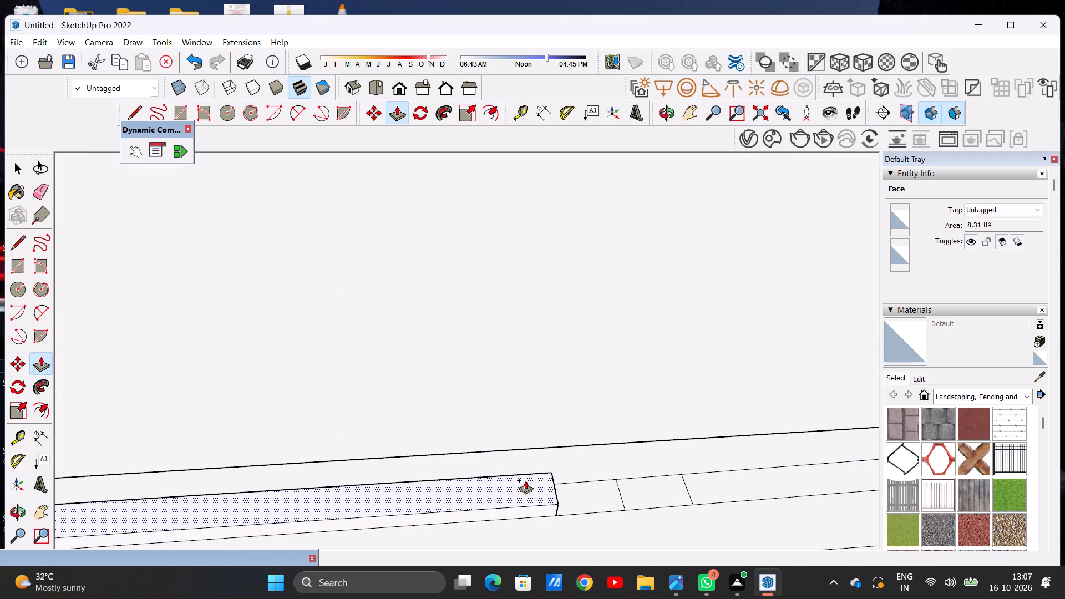
pyautogui.click(525, 480)
pyautogui.scroll(-1, 525, 480)
pyautogui.scroll(2, 690, 484)
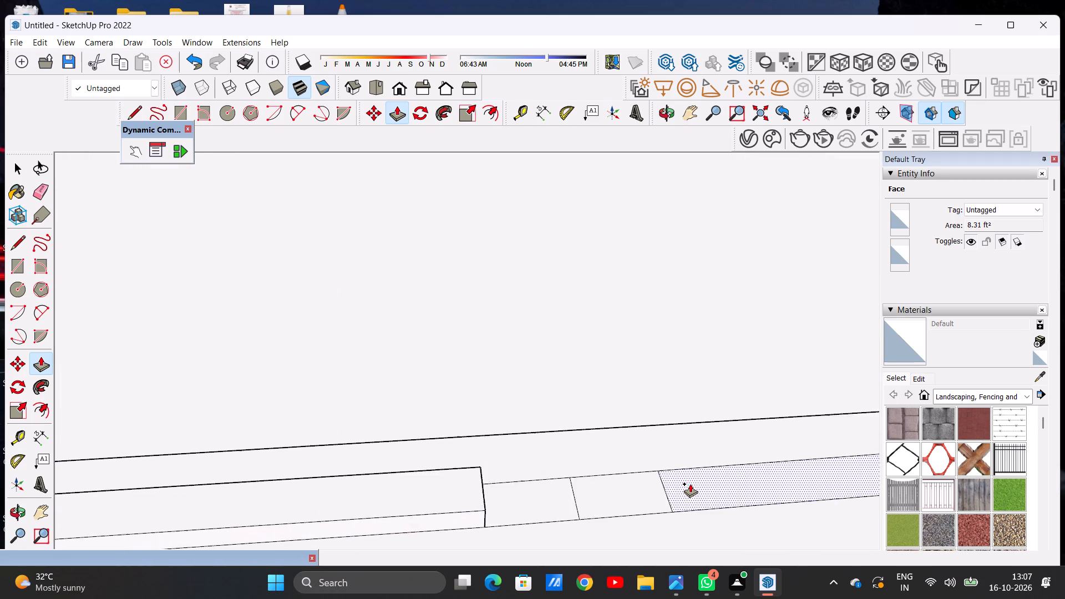
pyautogui.scroll(4, 690, 484)
pyautogui.click(690, 490)
pyautogui.scroll(-4, 690, 471)
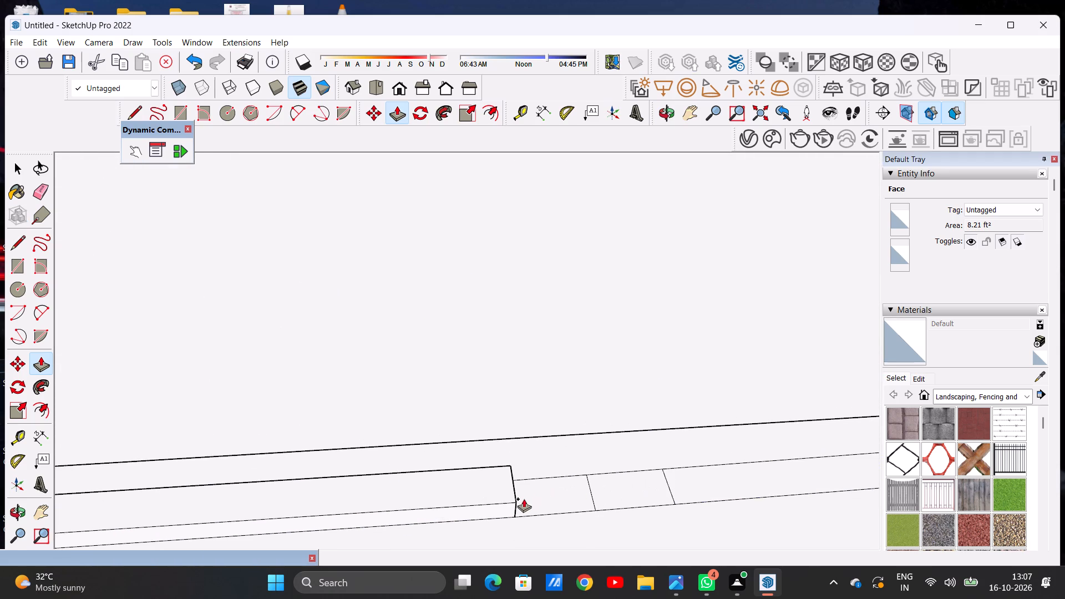
pyautogui.click(517, 500)
pyautogui.press('space')
# Draw a horizontal line across the inner face of the corner wall's post, just below its top.
pyautogui.scroll(-16, 517, 515)
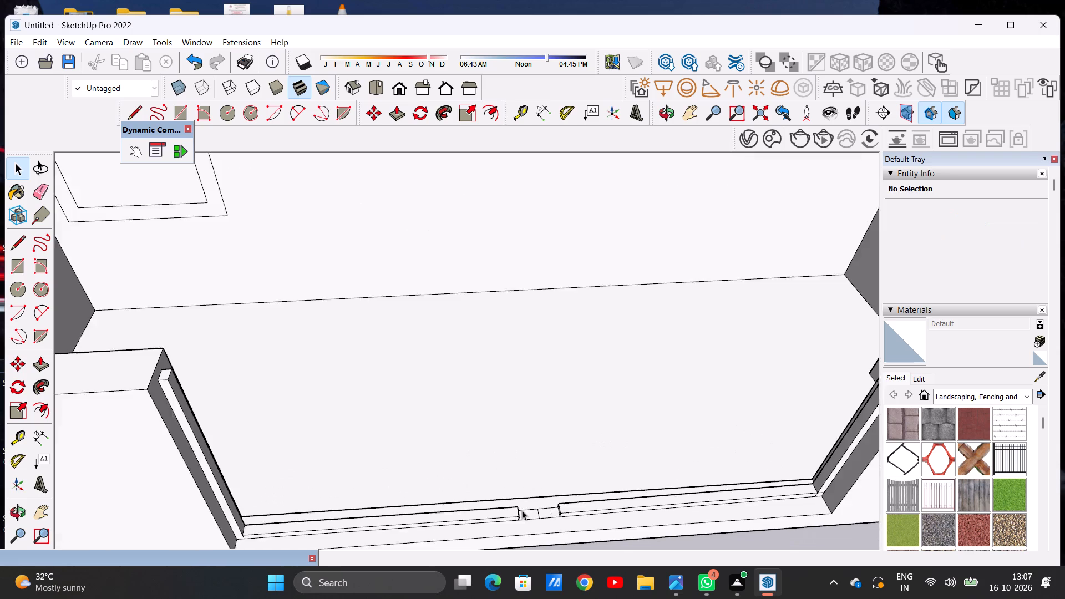
pyautogui.scroll(-8, 522, 510)
pyautogui.moveTo(538, 506); pyautogui.dragTo(532, 443, button='middle')
pyautogui.scroll(1, 526, 522)
pyautogui.scroll(-1, 526, 522)
pyautogui.scroll(5, 526, 522)
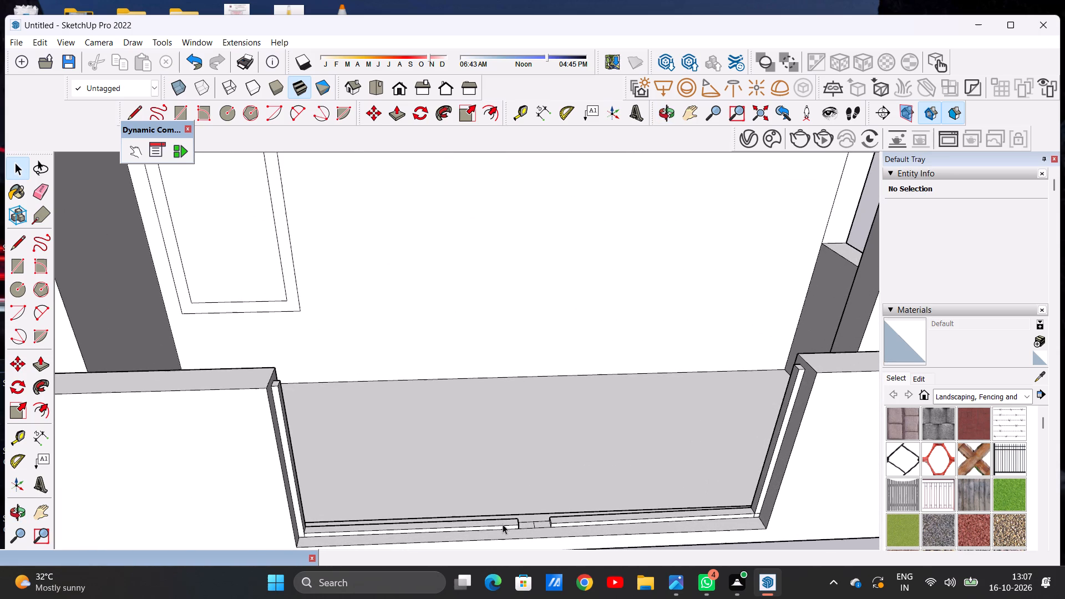
pyautogui.scroll(-3, 503, 524)
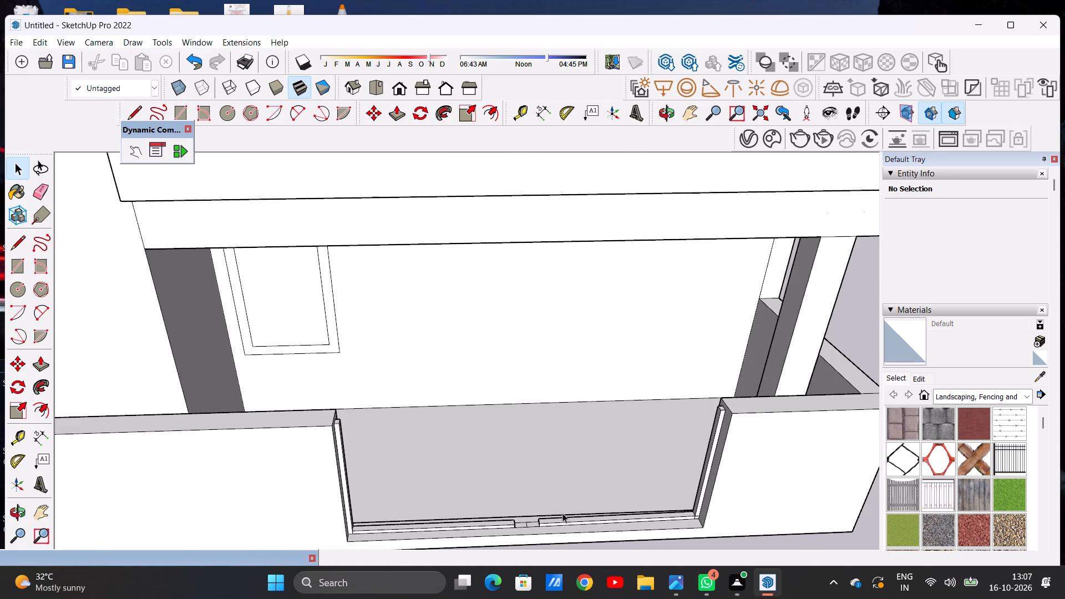
pyautogui.moveTo(592, 473); pyautogui.dragTo(774, 350, button='middle')
pyautogui.scroll(3, 678, 349)
pyautogui.scroll(-1, 678, 350)
pyautogui.scroll(8, 678, 350)
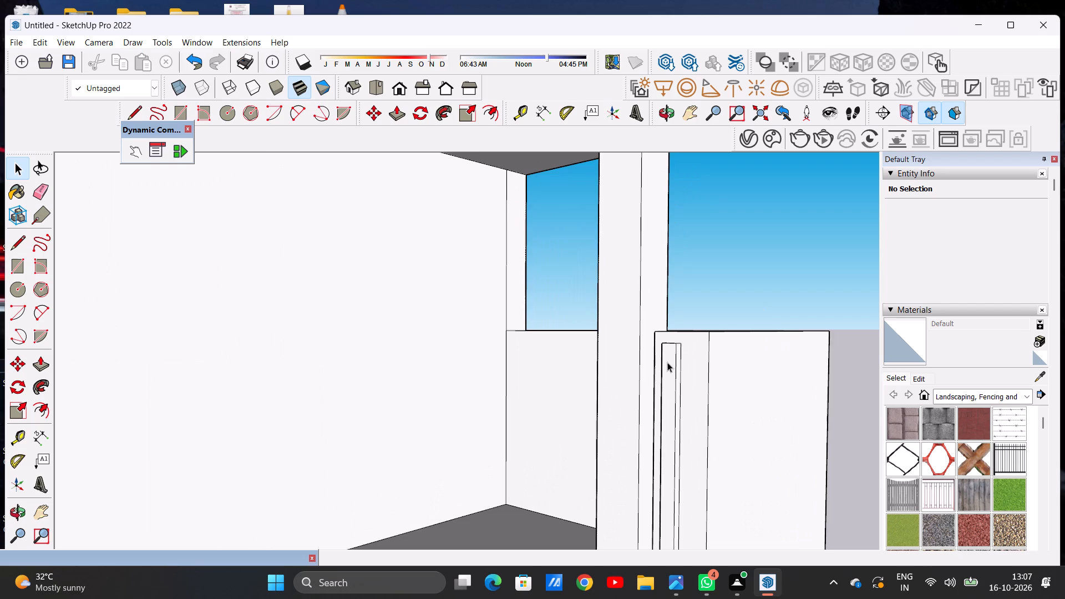
pyautogui.press('l')
pyautogui.scroll(9, 667, 362)
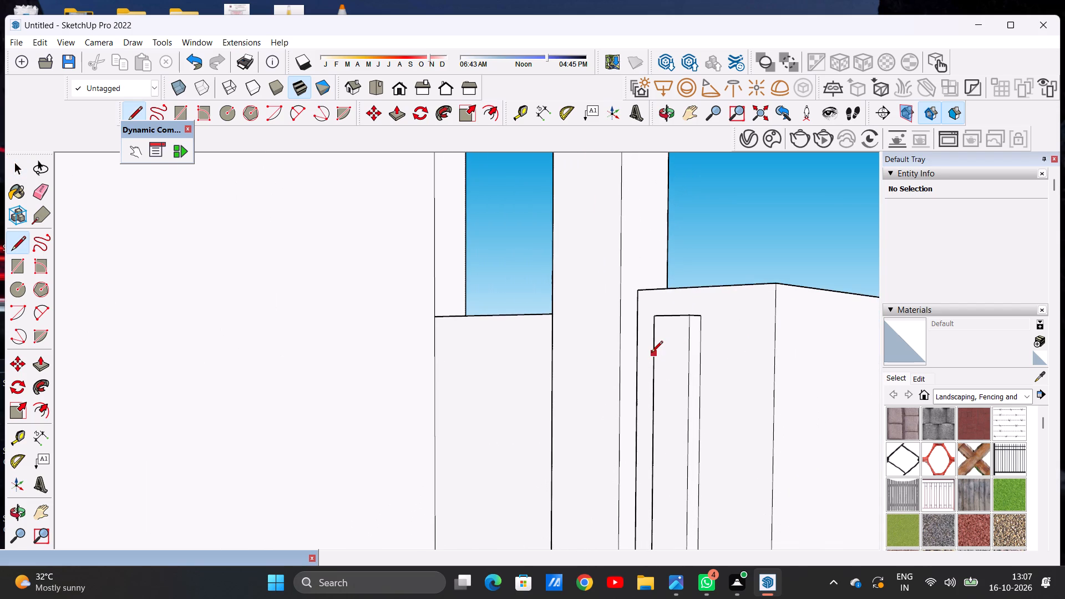
pyautogui.click(651, 353)
pyautogui.click(691, 352)
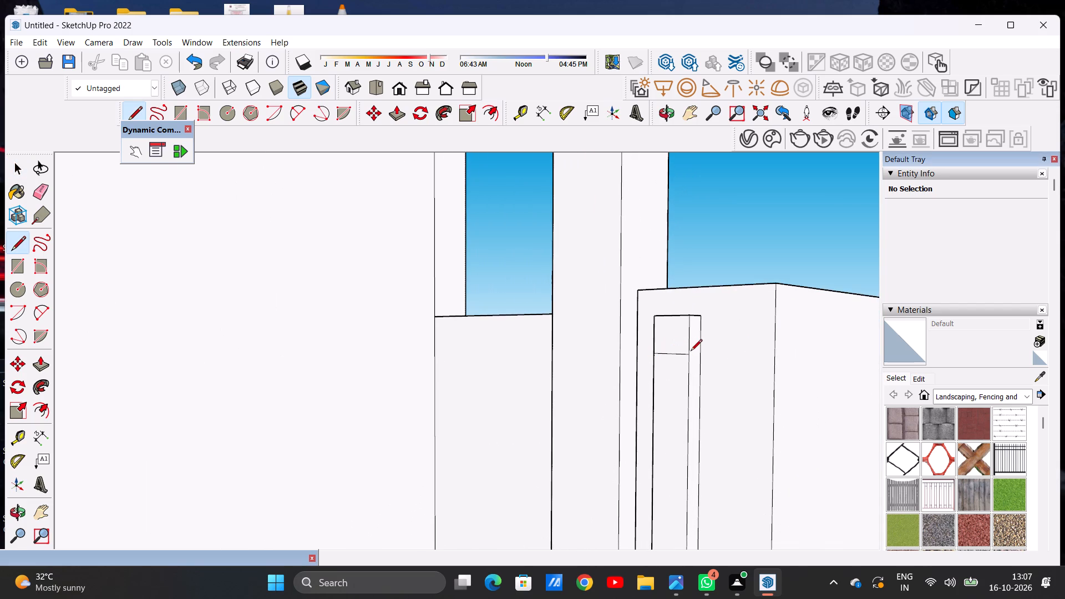
pyautogui.press('space')
pyautogui.press('space')
# Extrude the small face at the post's top across the gap to the long wall's post, forming a top rail.
pyautogui.write('P')
pyautogui.click(675, 332)
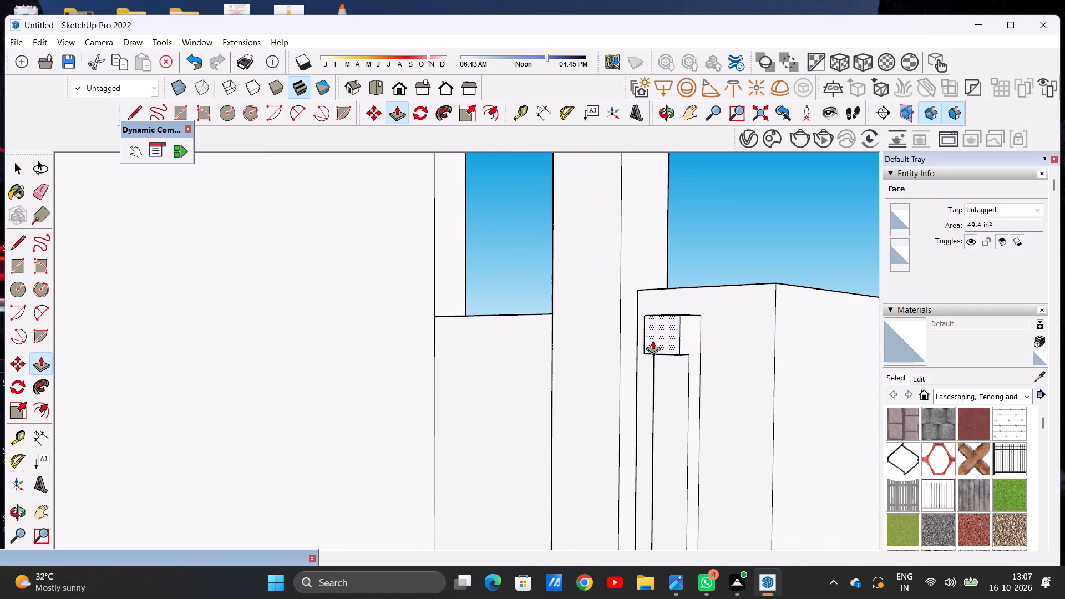
pyautogui.scroll(-20, 584, 336)
pyautogui.scroll(-1, 584, 336)
pyautogui.moveTo(513, 339); pyautogui.dragTo(333, 346, button='middle')
pyautogui.scroll(-3, 344, 362)
pyautogui.scroll(20, 225, 325)
pyautogui.scroll(1, 225, 325)
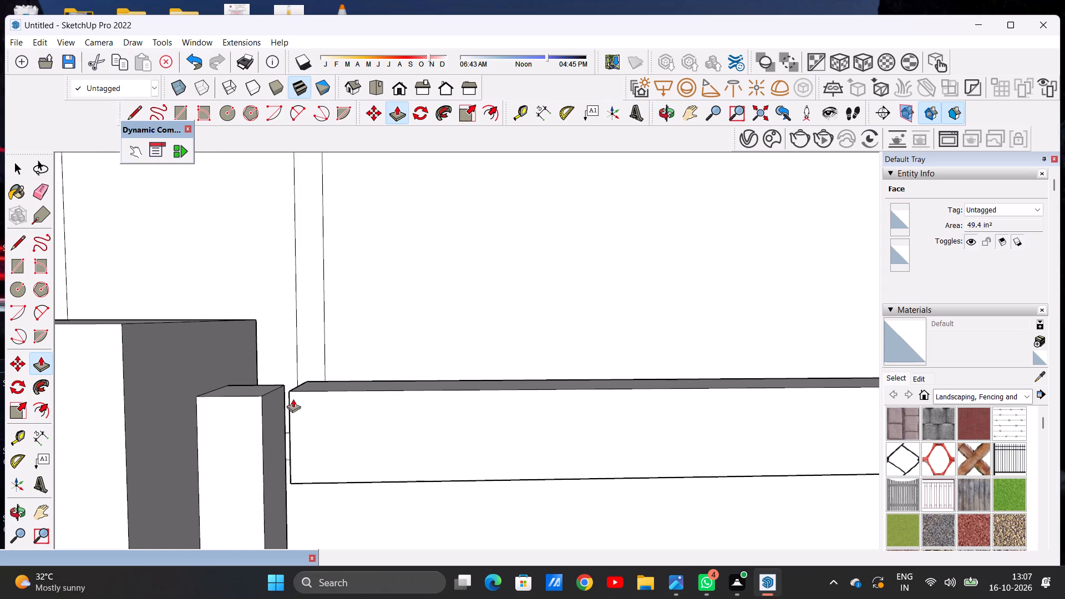
pyautogui.click(265, 399)
pyautogui.press('space')
# Extrude the middle threshold rectangle nearer the long wall up to the underside of the top rail as a centre post.
pyautogui.scroll(-15, 311, 422)
pyautogui.moveTo(296, 423); pyautogui.dragTo(284, 414, button='middle')
pyautogui.scroll(-7, 375, 438)
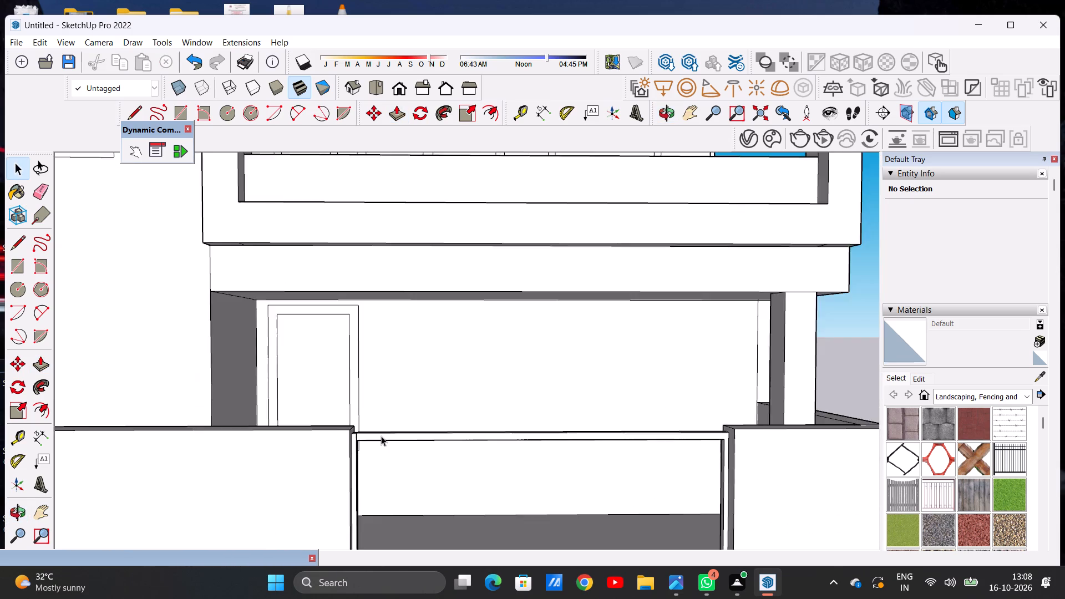
pyautogui.scroll(-7, 381, 436)
pyautogui.scroll(4, 493, 530)
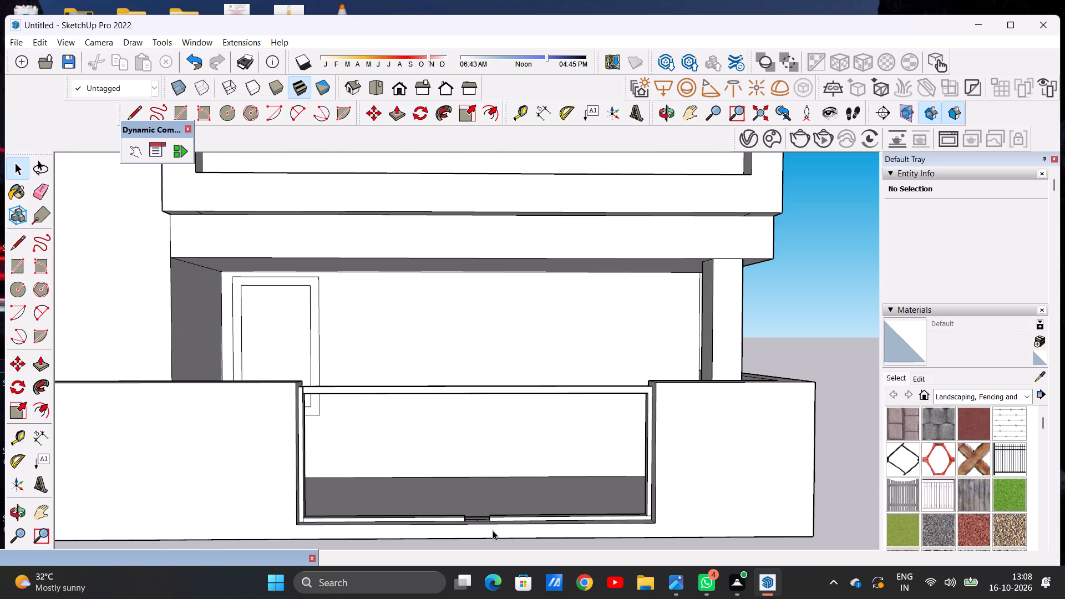
pyautogui.moveTo(475, 501); pyautogui.dragTo(479, 598, button='middle')
pyautogui.scroll(5, 484, 538)
pyautogui.moveTo(503, 521); pyautogui.dragTo(500, 579, button='middle')
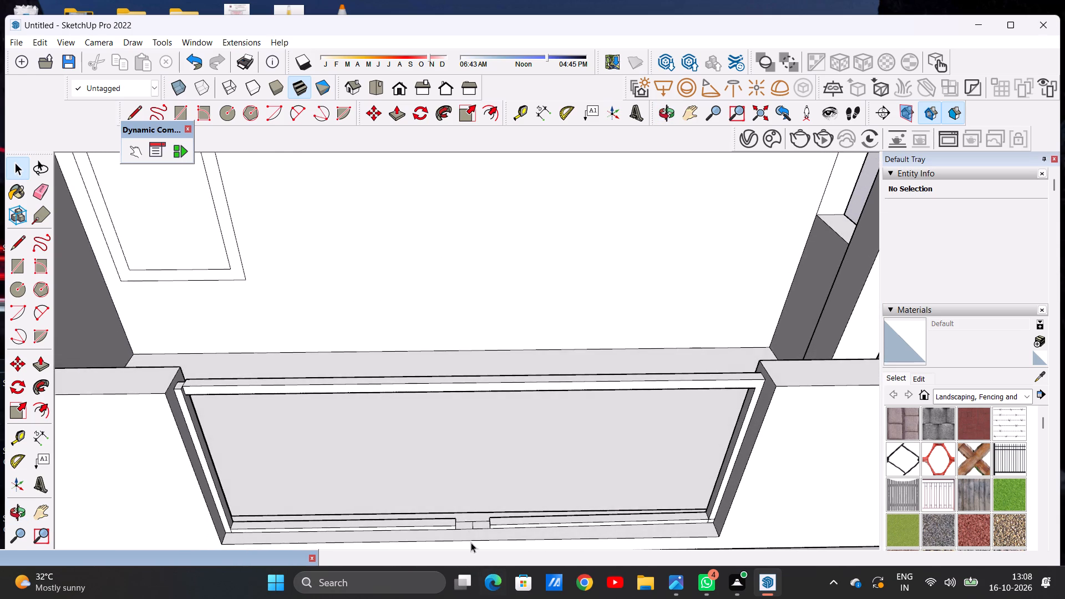
pyautogui.scroll(7, 466, 521)
pyautogui.press('p')
pyautogui.scroll(4, 467, 516)
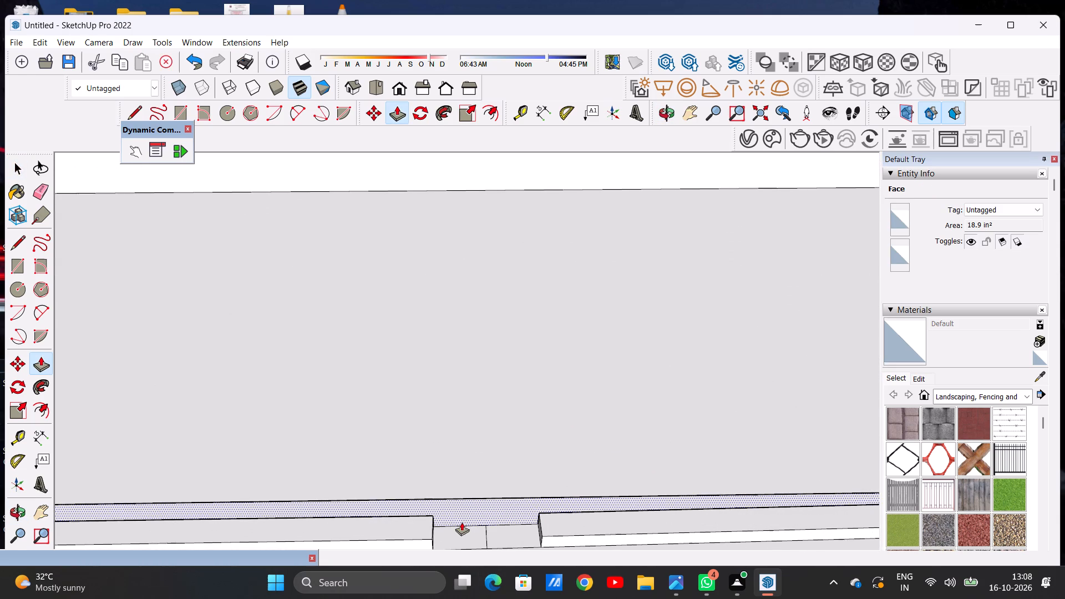
pyautogui.click(460, 529)
pyautogui.scroll(-9, 459, 458)
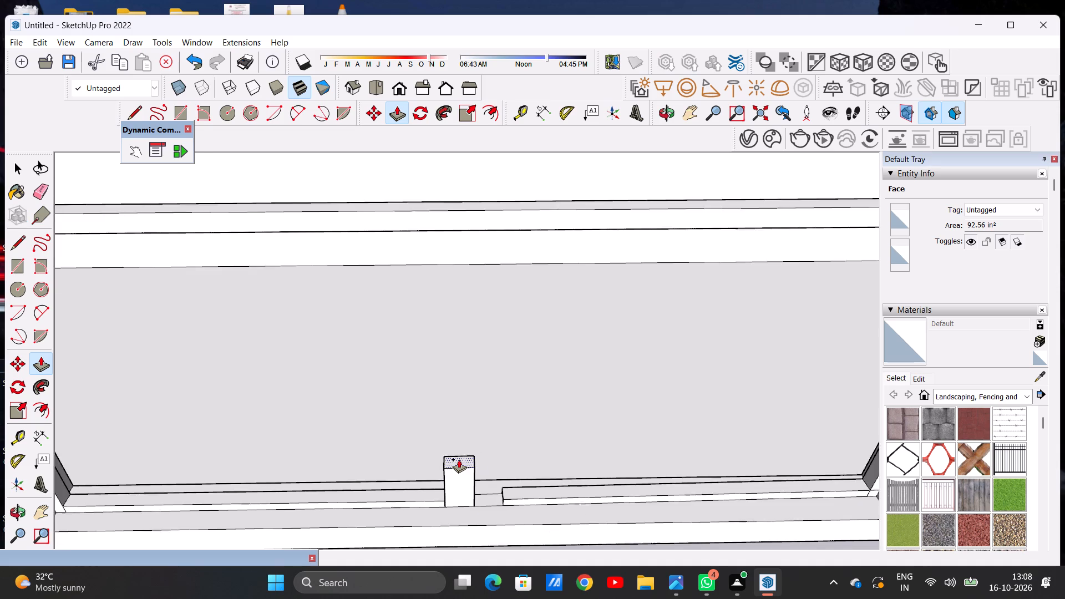
pyautogui.scroll(-12, 459, 459)
pyautogui.scroll(5, 455, 405)
pyautogui.moveTo(459, 412); pyautogui.dragTo(466, 332, button='middle')
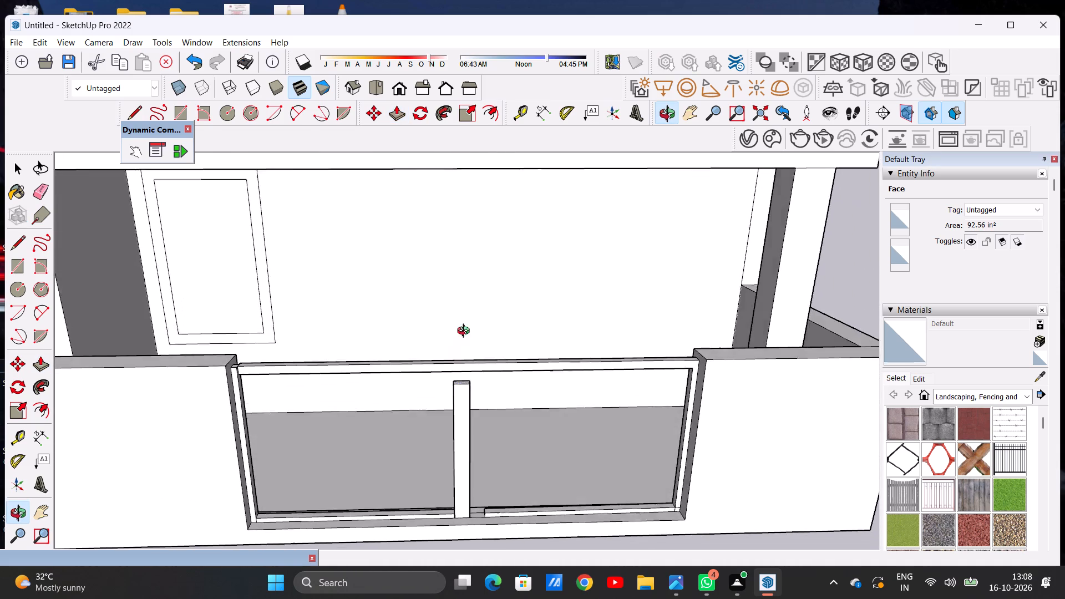
pyautogui.moveTo(466, 332); pyautogui.dragTo(469, 329, button='middle')
pyautogui.scroll(12, 466, 359)
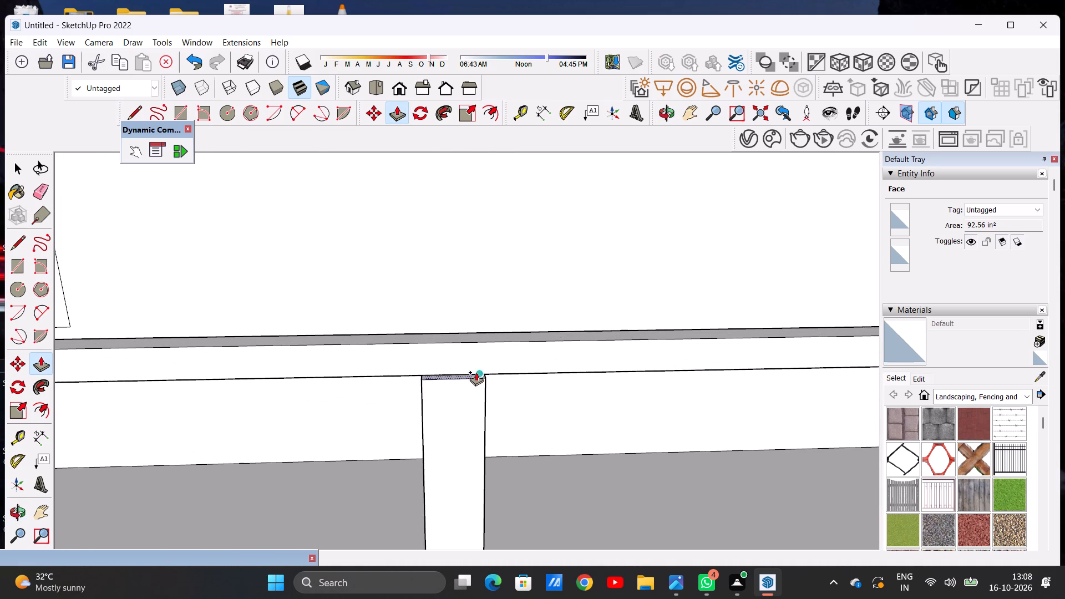
pyautogui.click(422, 379)
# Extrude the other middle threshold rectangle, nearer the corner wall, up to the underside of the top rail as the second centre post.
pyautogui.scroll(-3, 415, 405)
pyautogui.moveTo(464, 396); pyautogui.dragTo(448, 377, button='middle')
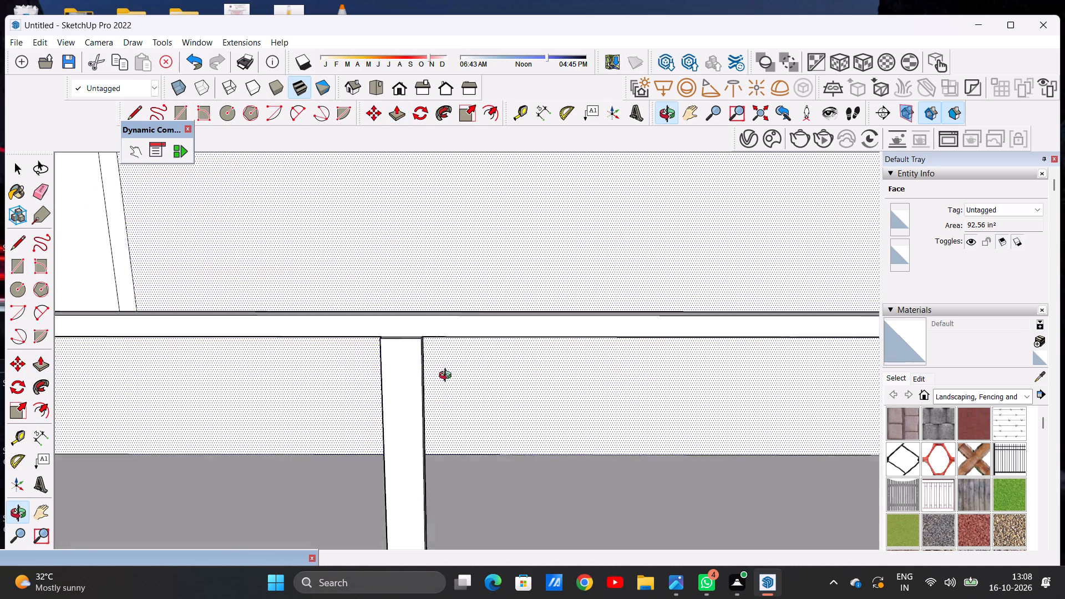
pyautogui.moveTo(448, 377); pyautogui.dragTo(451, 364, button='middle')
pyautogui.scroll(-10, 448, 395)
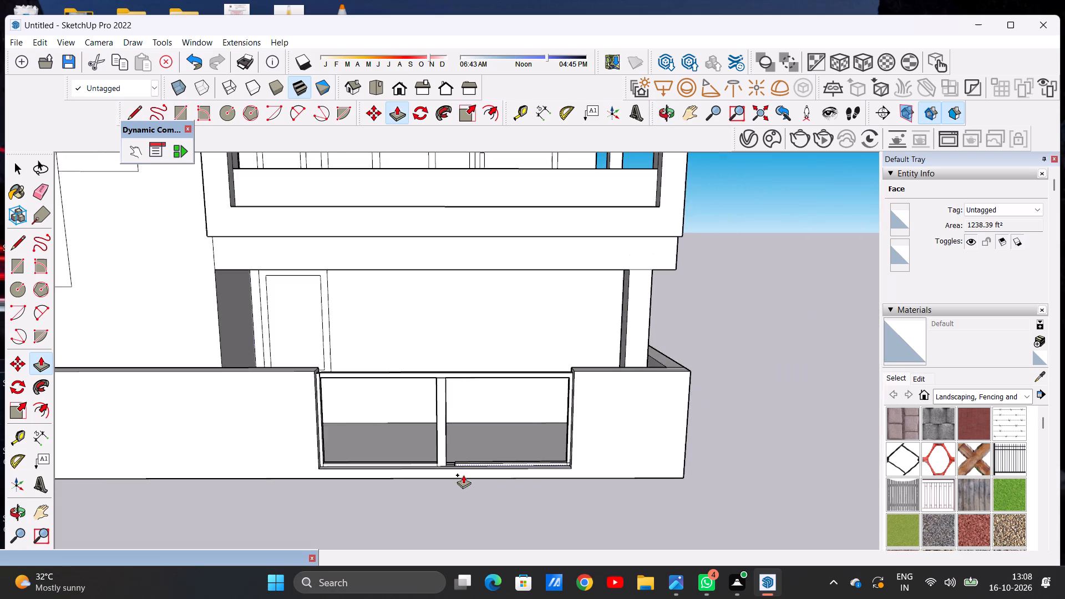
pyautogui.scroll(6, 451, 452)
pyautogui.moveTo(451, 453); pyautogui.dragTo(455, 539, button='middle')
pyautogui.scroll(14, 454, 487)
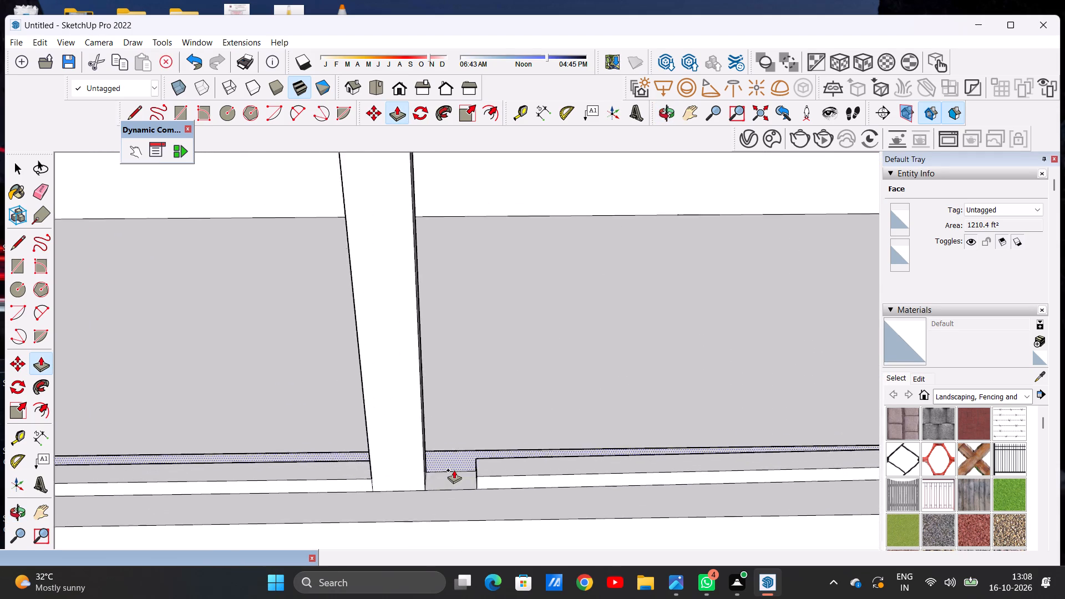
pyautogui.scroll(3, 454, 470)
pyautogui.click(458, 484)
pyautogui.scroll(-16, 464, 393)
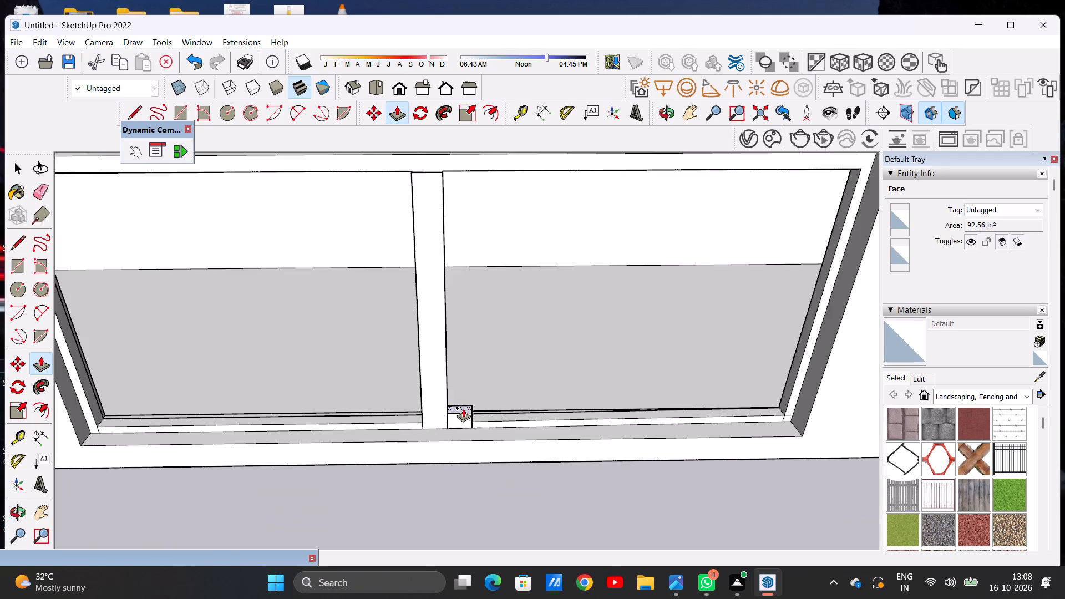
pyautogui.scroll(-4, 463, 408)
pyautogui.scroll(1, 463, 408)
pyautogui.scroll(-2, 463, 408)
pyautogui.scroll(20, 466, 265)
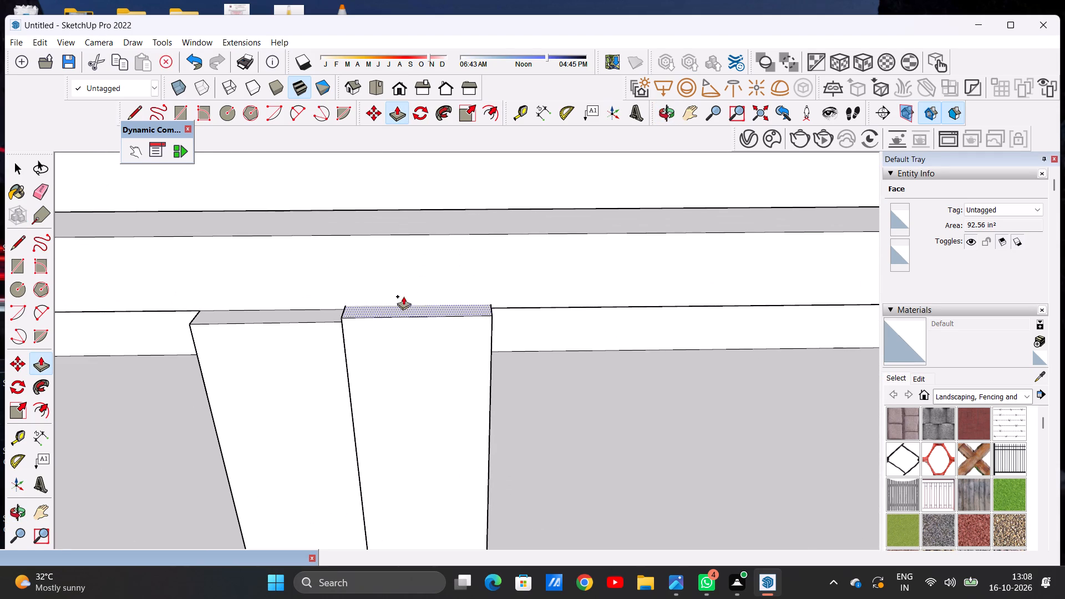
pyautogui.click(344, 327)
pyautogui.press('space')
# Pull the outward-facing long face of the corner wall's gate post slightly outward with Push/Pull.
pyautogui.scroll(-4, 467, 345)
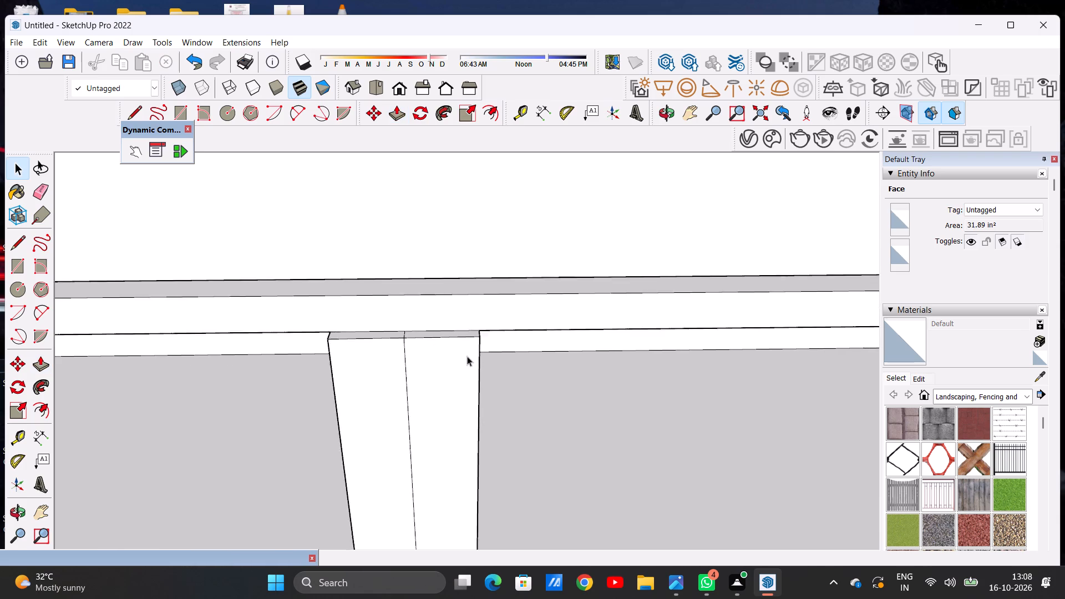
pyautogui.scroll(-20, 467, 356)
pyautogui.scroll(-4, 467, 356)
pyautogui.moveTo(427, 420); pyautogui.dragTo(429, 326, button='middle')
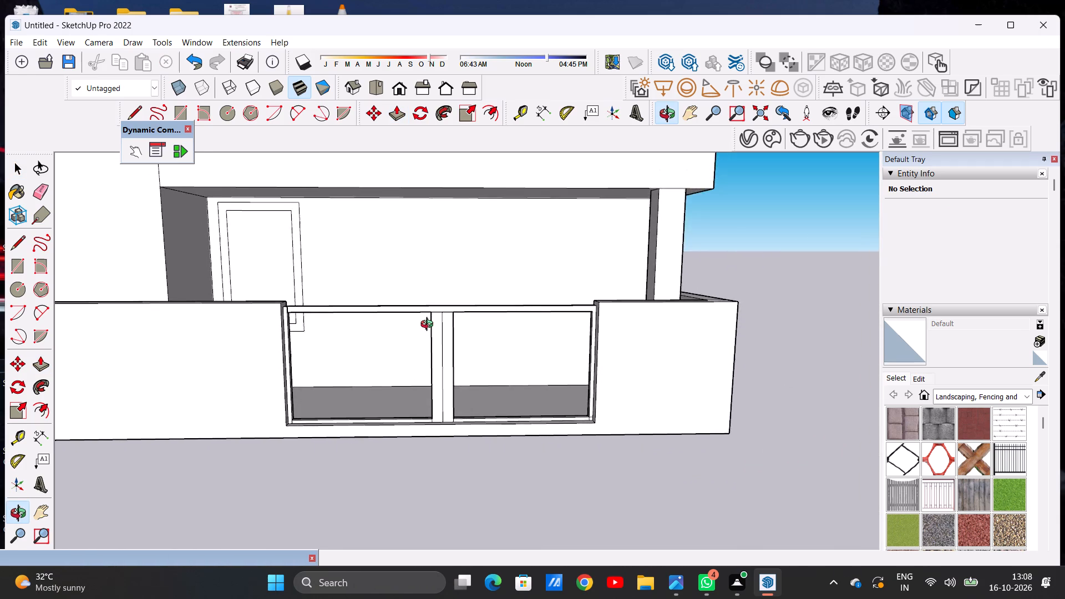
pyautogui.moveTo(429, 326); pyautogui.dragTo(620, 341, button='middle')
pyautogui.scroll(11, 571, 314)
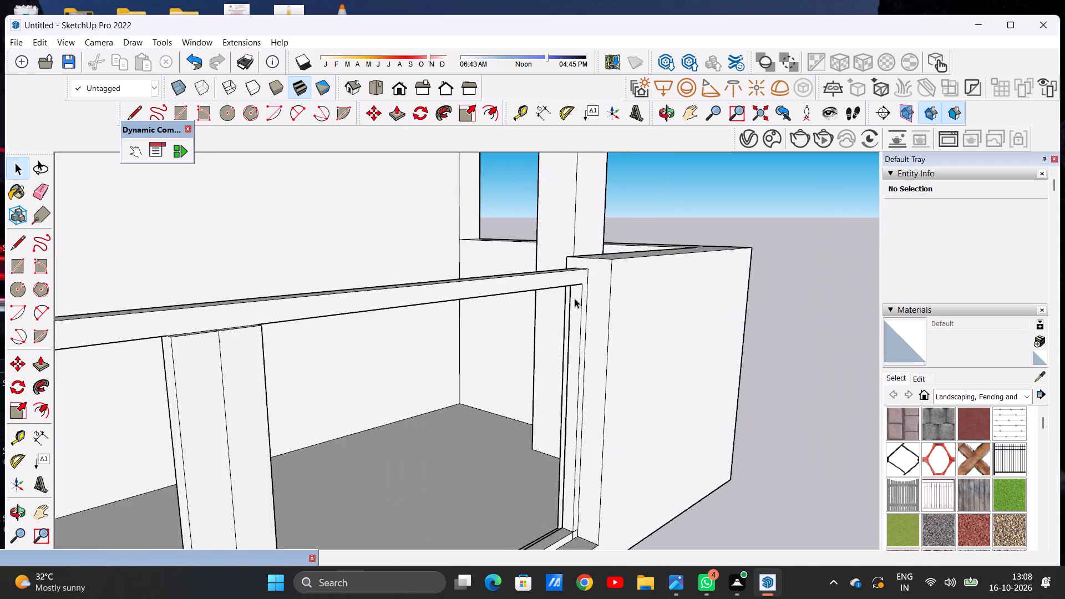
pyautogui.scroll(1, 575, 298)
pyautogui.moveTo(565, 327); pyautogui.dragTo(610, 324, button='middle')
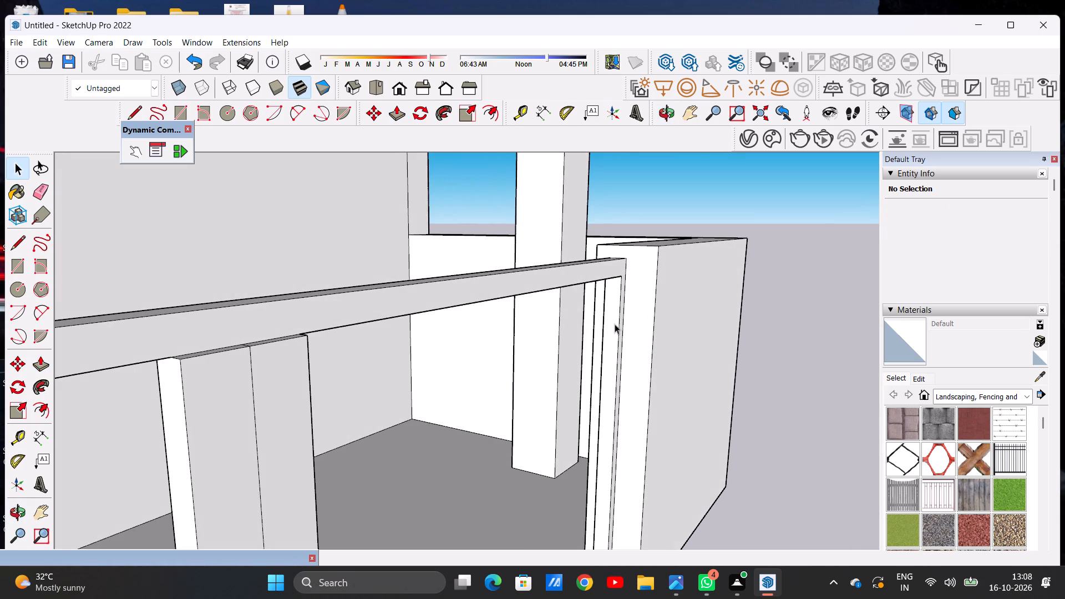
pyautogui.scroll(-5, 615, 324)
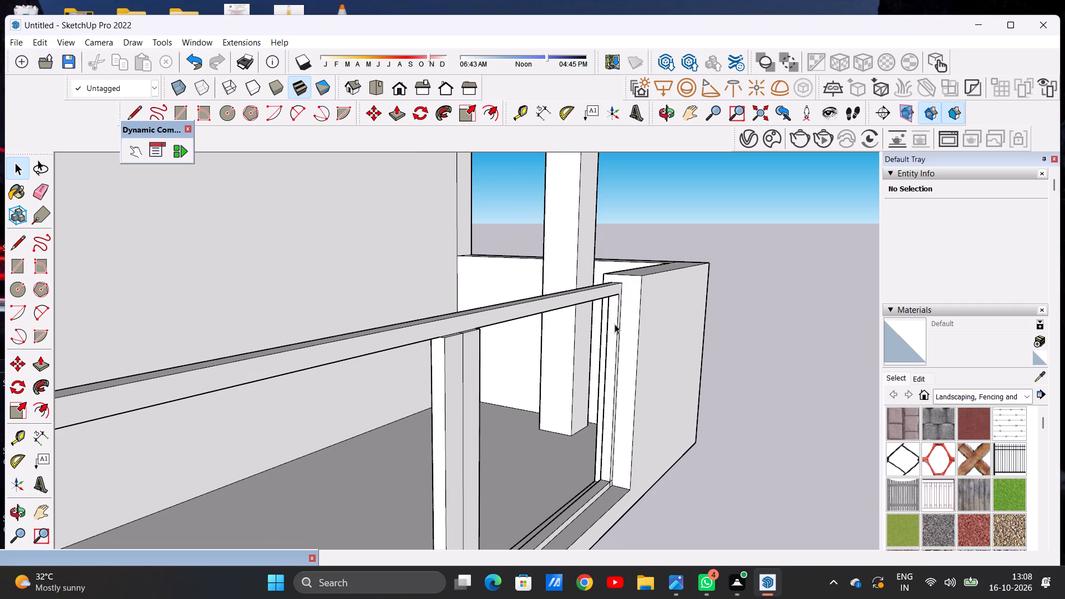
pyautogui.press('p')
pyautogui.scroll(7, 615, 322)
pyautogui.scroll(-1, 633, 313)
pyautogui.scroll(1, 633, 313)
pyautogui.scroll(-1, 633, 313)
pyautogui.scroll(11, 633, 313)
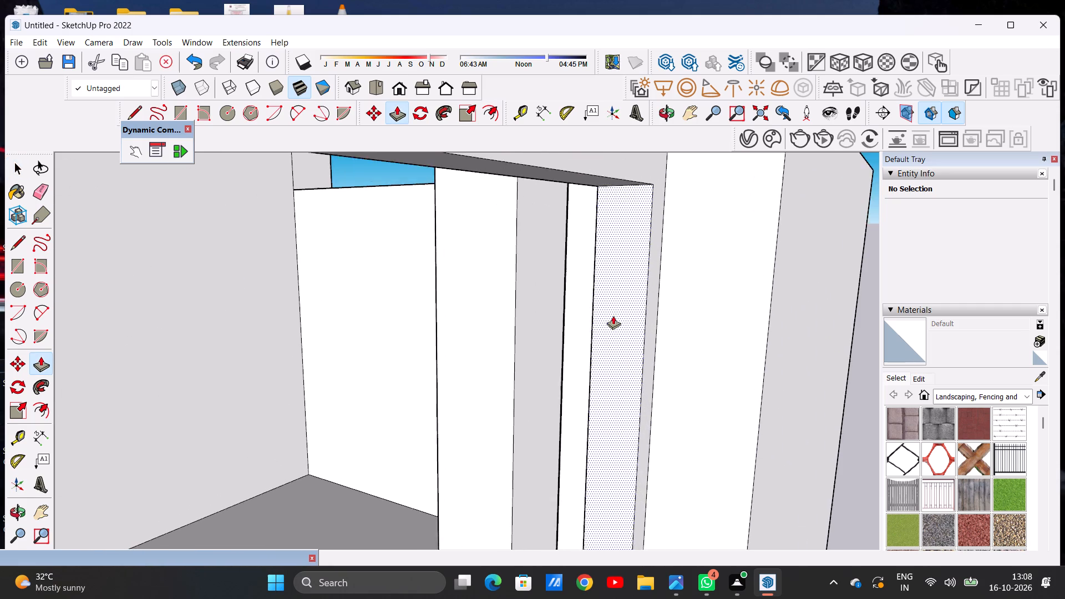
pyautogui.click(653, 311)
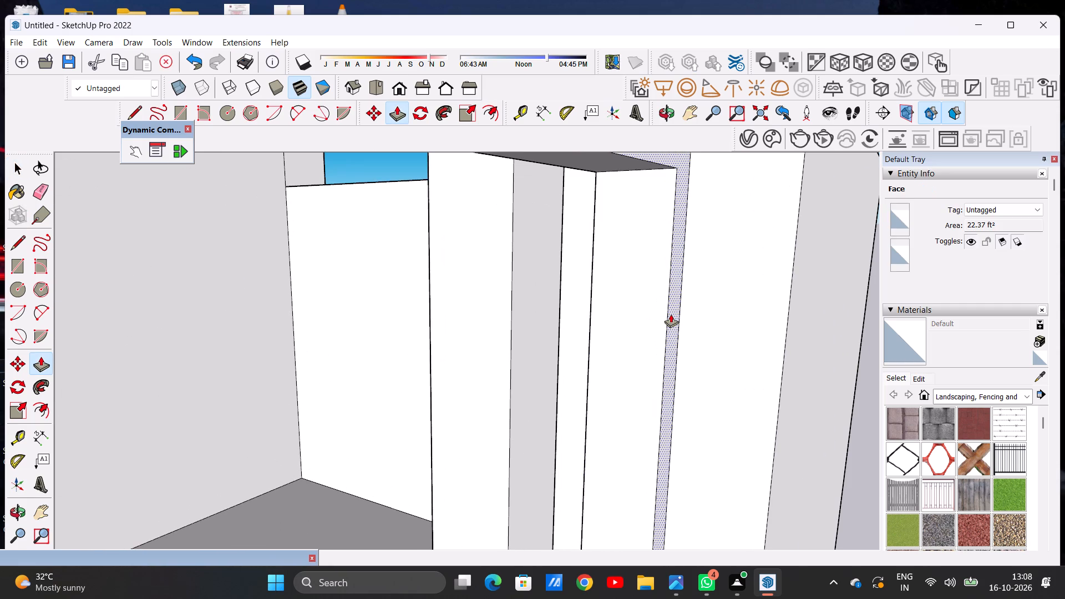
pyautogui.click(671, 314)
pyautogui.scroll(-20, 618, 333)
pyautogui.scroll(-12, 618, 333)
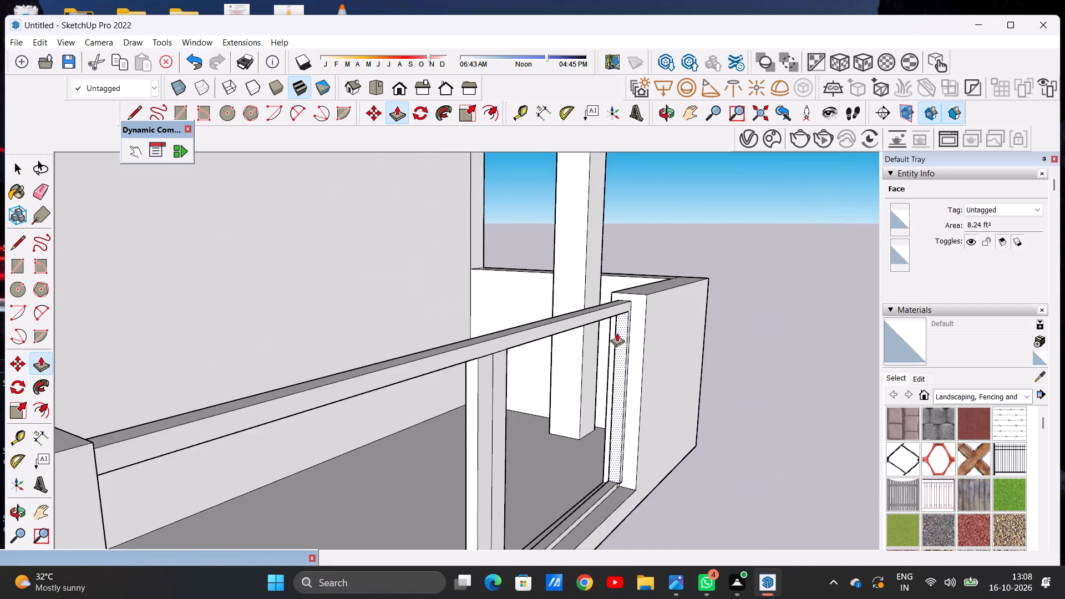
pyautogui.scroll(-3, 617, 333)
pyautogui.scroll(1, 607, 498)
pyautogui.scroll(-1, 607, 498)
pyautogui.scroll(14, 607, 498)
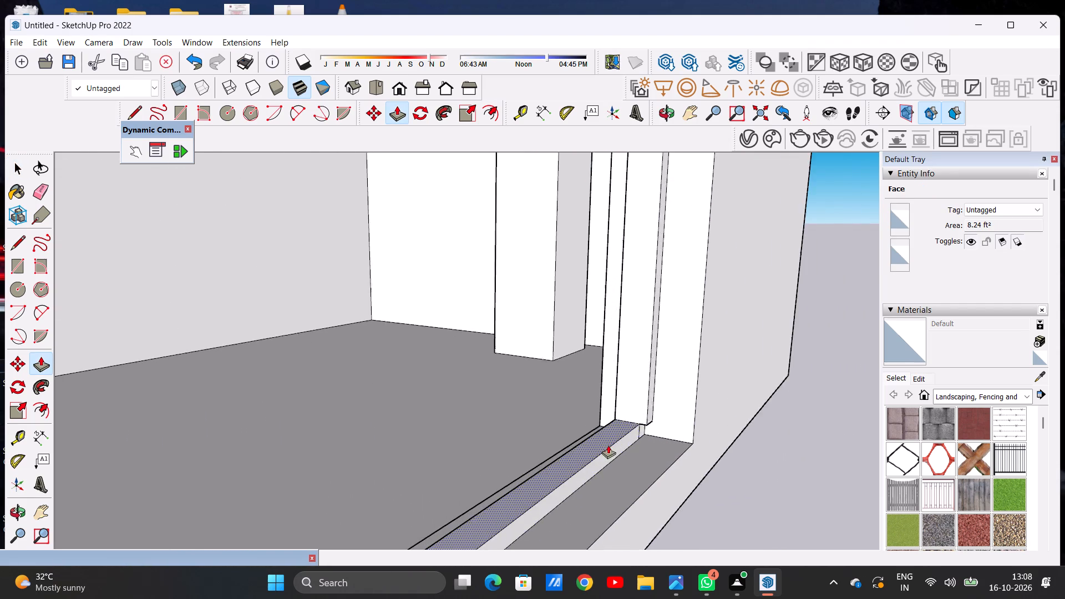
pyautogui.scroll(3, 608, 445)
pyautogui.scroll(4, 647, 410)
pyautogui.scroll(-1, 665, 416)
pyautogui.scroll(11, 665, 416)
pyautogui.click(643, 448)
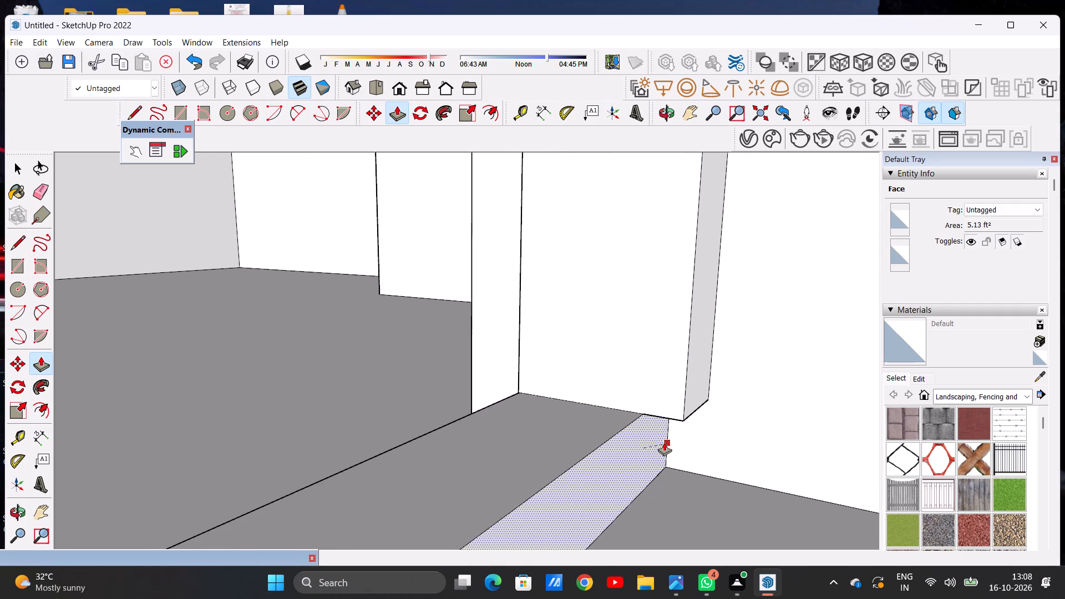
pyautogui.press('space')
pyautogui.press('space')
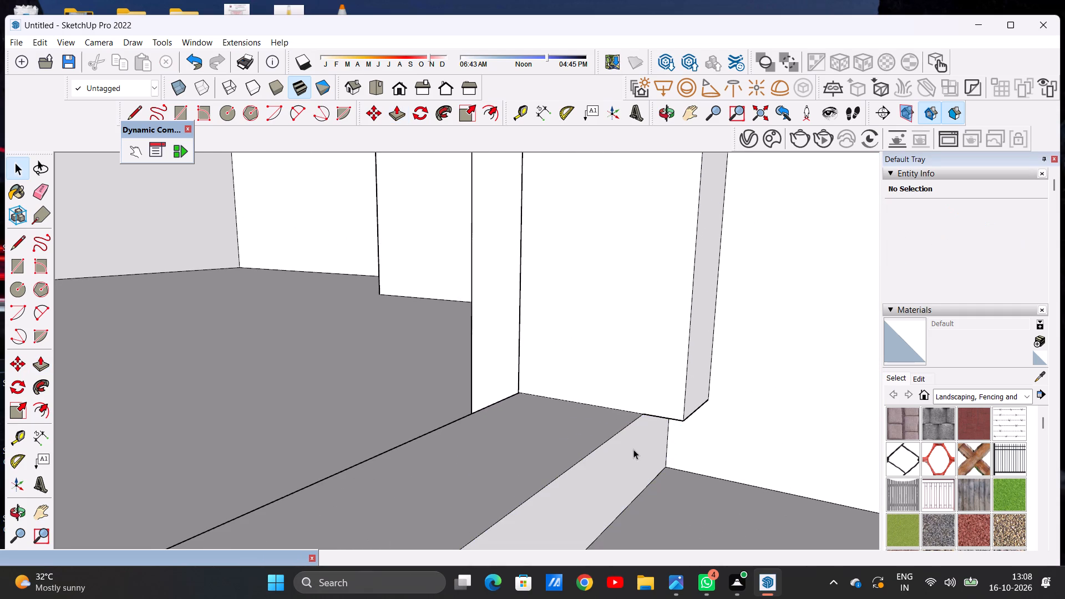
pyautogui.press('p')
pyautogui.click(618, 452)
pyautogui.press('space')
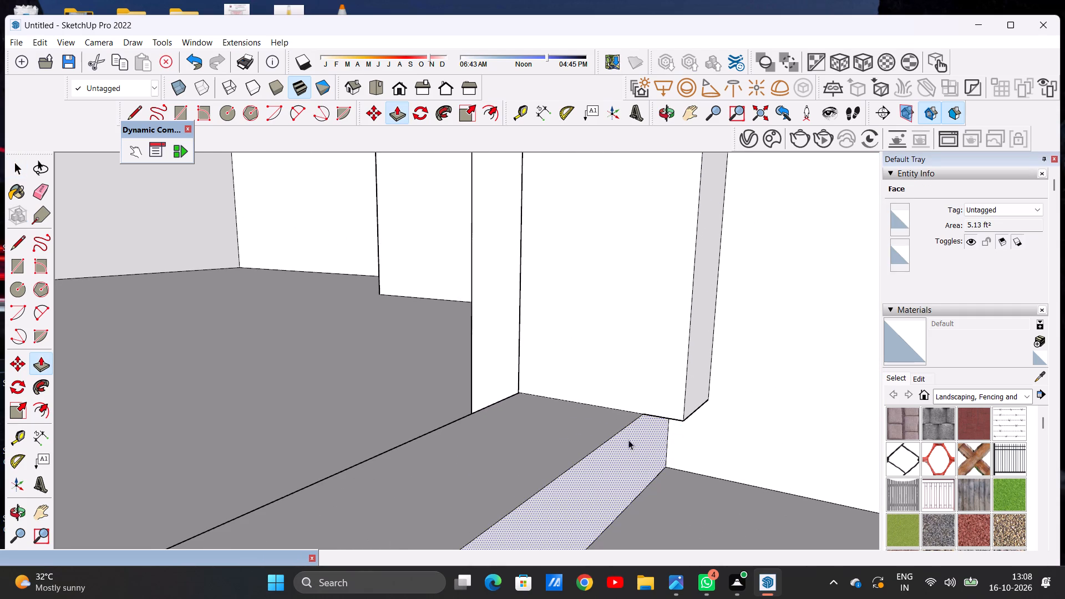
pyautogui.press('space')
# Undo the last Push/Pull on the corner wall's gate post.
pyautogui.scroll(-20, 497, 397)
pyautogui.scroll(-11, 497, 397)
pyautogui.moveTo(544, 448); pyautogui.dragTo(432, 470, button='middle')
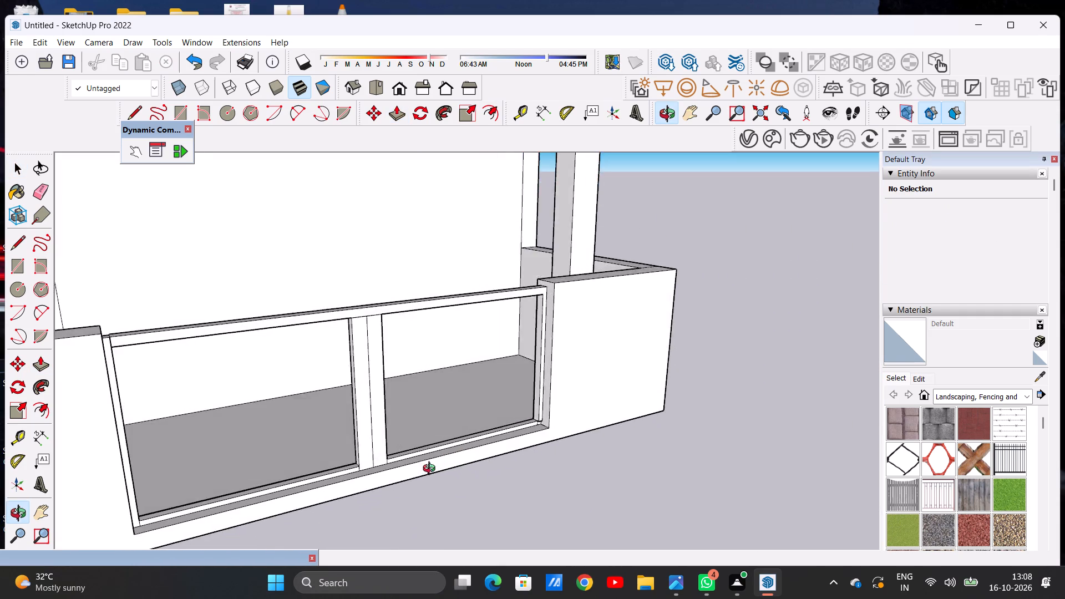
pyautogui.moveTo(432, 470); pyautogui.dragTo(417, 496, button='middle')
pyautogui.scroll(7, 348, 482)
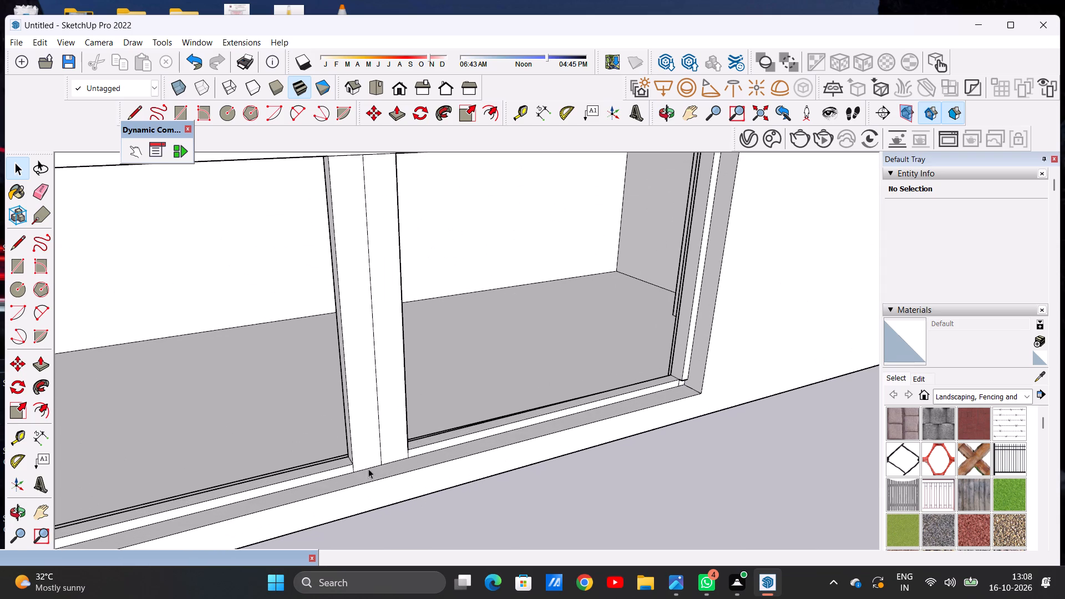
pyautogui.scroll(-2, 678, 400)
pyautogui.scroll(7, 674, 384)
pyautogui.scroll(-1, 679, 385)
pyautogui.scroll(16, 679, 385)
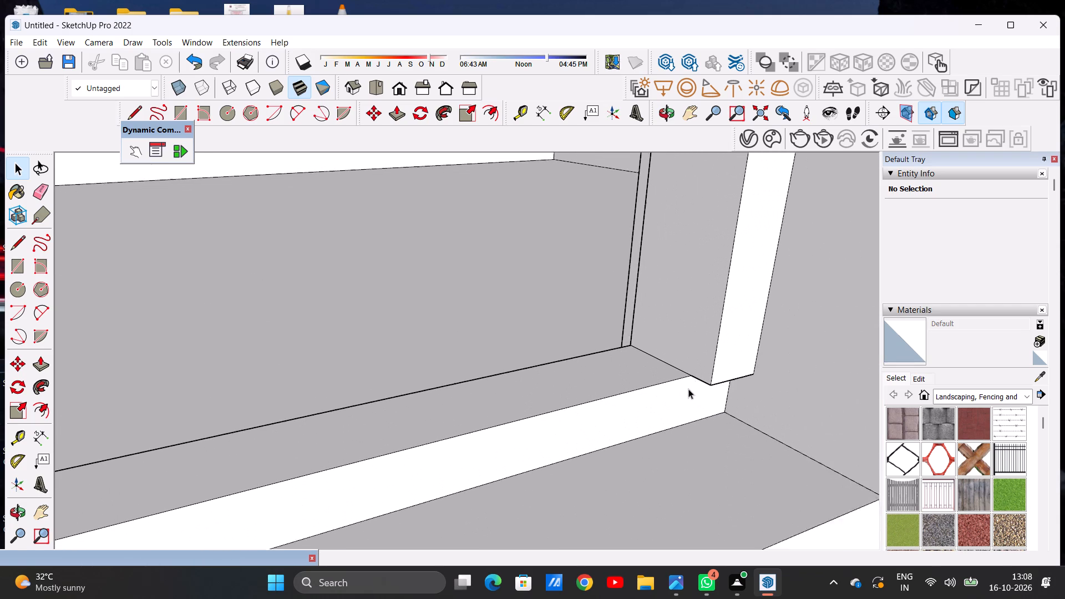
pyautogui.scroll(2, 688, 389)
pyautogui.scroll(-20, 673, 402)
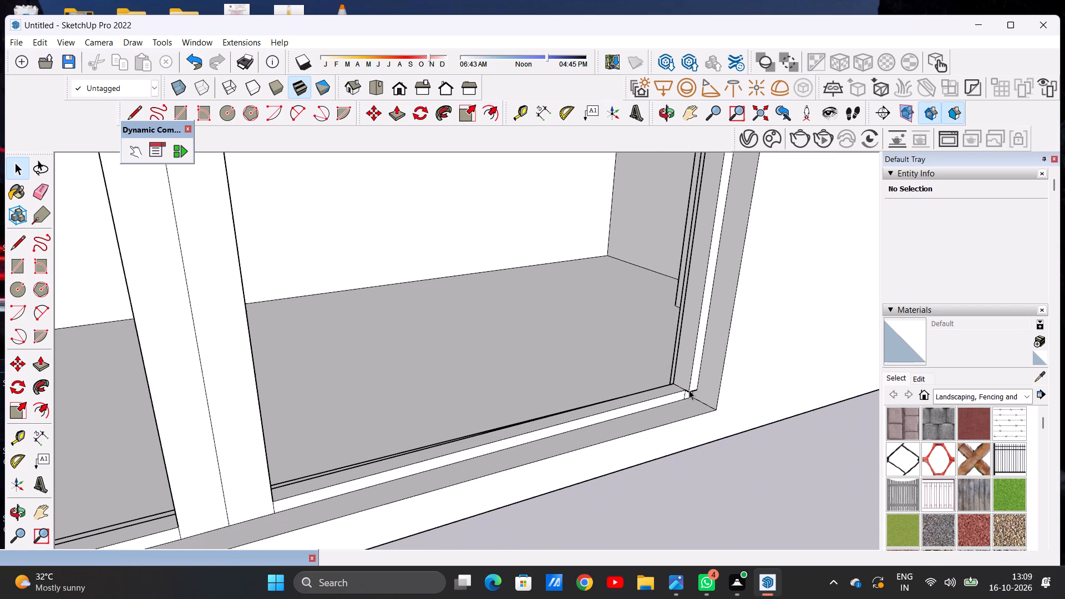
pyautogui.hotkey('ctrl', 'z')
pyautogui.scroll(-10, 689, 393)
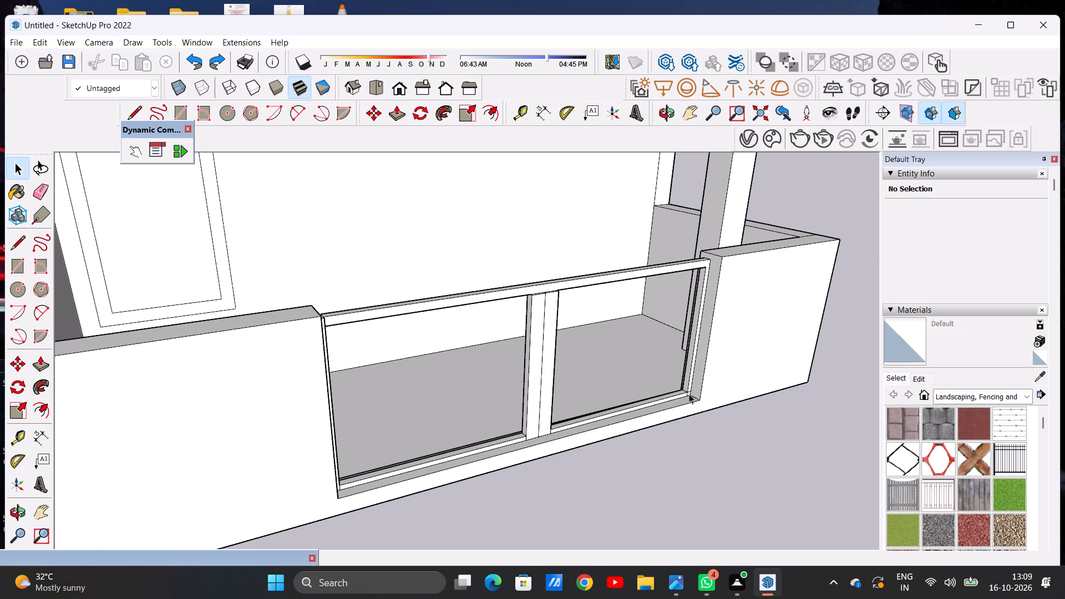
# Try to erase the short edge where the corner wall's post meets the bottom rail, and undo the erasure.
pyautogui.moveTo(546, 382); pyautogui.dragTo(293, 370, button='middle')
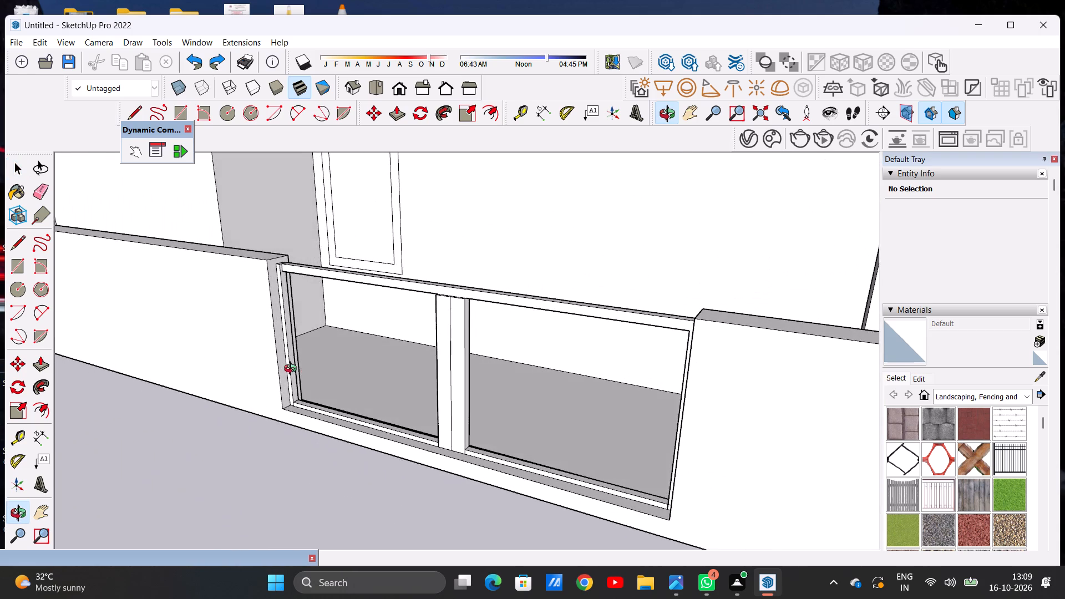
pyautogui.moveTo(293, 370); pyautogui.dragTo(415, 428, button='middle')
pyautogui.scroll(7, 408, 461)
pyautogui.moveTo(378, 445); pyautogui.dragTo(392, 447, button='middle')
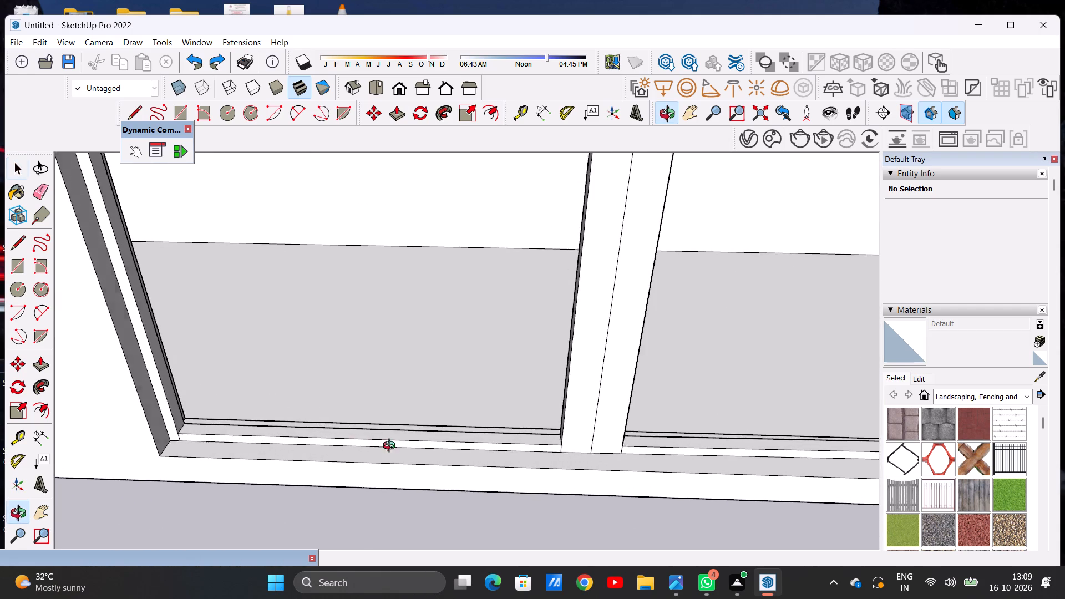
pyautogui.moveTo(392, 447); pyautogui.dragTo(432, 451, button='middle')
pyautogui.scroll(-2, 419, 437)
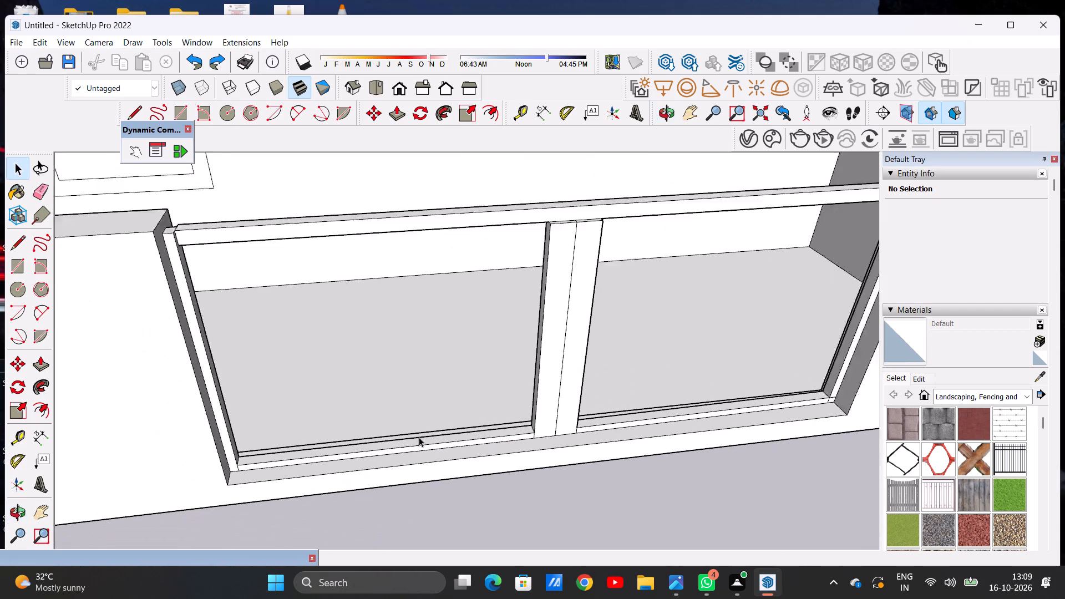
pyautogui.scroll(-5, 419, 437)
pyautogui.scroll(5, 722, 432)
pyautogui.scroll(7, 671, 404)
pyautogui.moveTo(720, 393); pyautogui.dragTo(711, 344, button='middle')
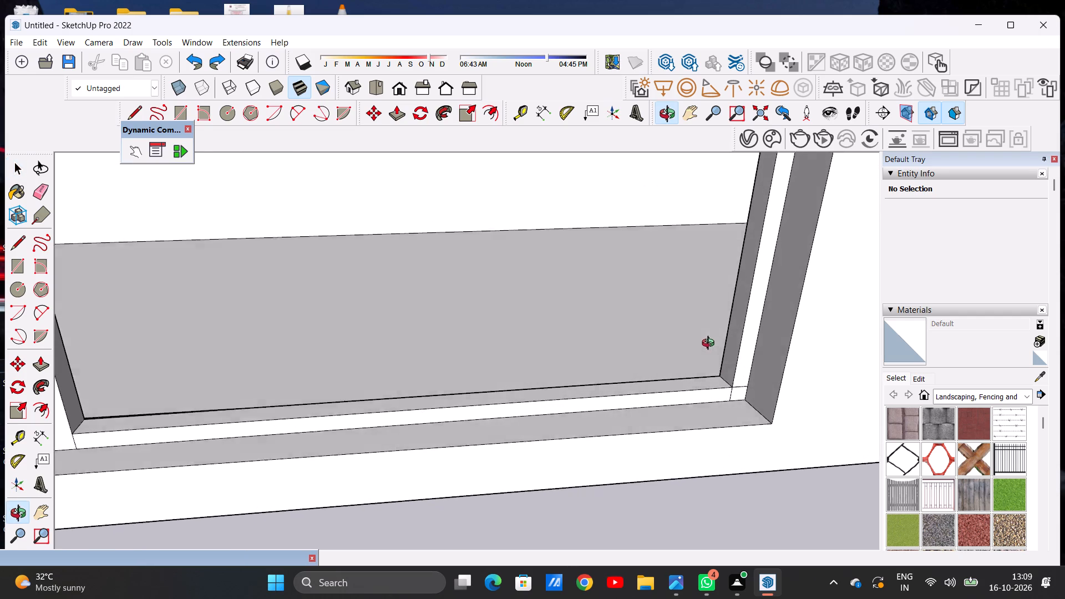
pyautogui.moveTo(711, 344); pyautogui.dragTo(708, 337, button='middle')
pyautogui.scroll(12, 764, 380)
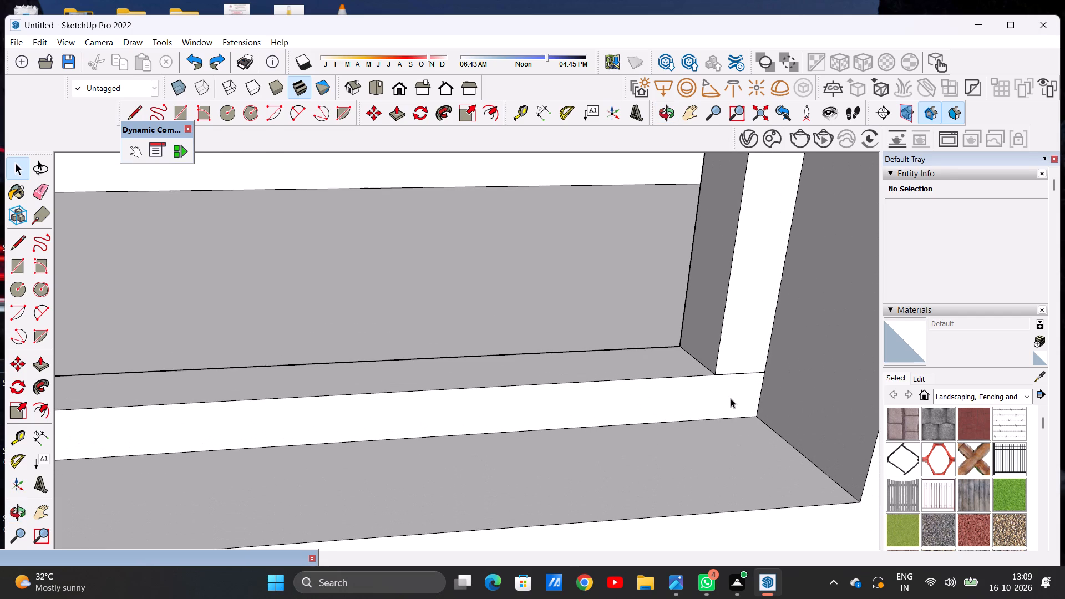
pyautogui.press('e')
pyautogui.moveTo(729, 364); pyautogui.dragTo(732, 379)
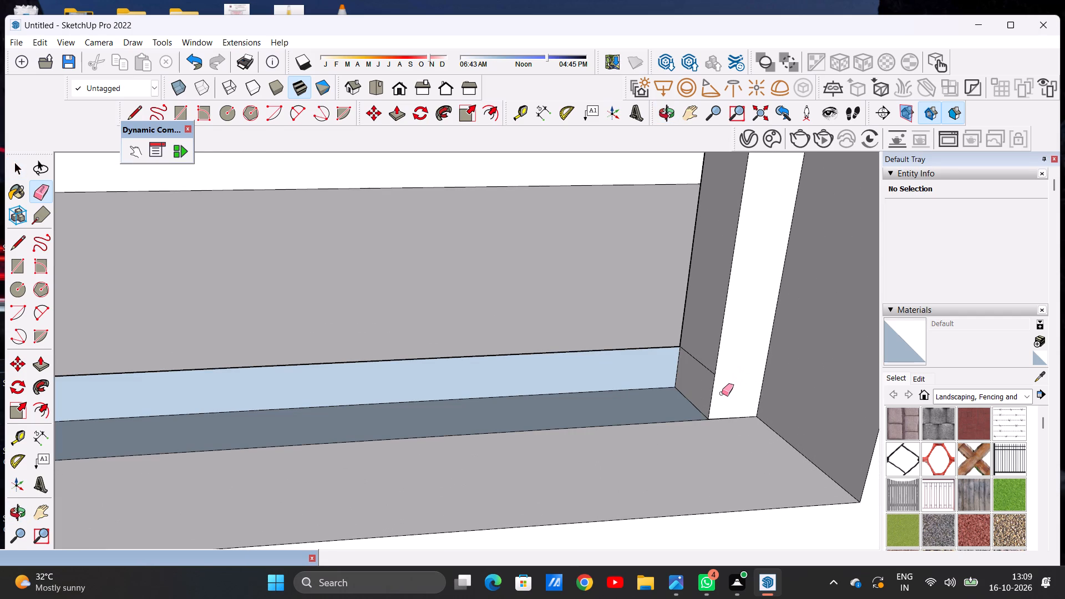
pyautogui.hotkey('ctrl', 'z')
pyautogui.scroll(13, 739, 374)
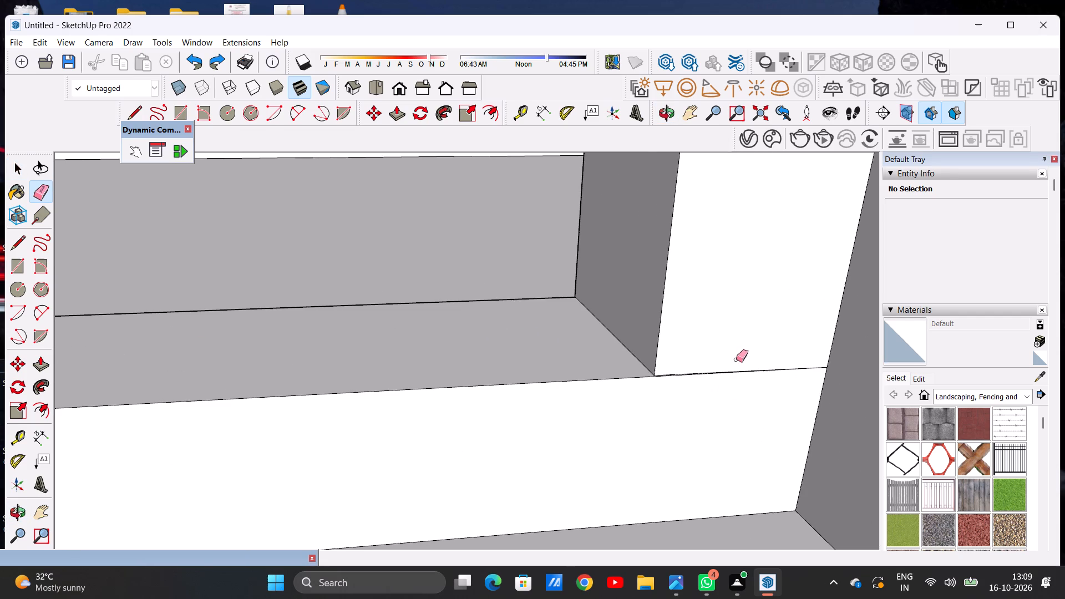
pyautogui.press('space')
# Undo the centre posts, top rail and bottom rails, going back to the flat threshold outlines between the two side posts.
pyautogui.hotkey('ctrl', 'z')
pyautogui.hotkey('ctrl', 'z')
pyautogui.hotkey('ctrl', 'z')
pyautogui.hotkey('ctrl', 'z')
pyautogui.hotkey('ctrl', 'z')
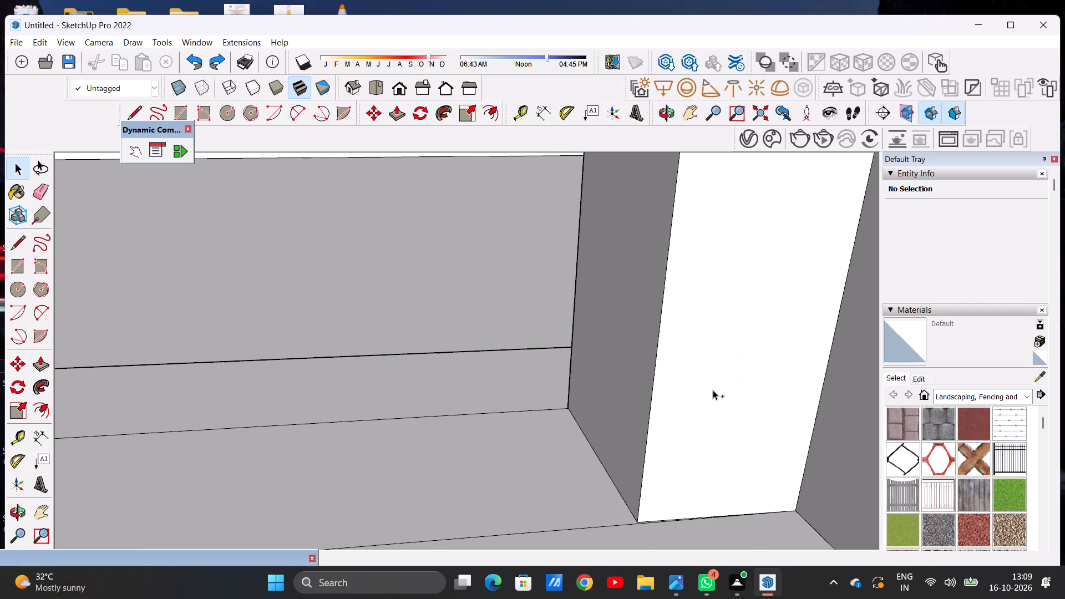
pyautogui.hotkey('ctrl', 'z')
pyautogui.hotkey('ctrl', 'z')
pyautogui.press('space')
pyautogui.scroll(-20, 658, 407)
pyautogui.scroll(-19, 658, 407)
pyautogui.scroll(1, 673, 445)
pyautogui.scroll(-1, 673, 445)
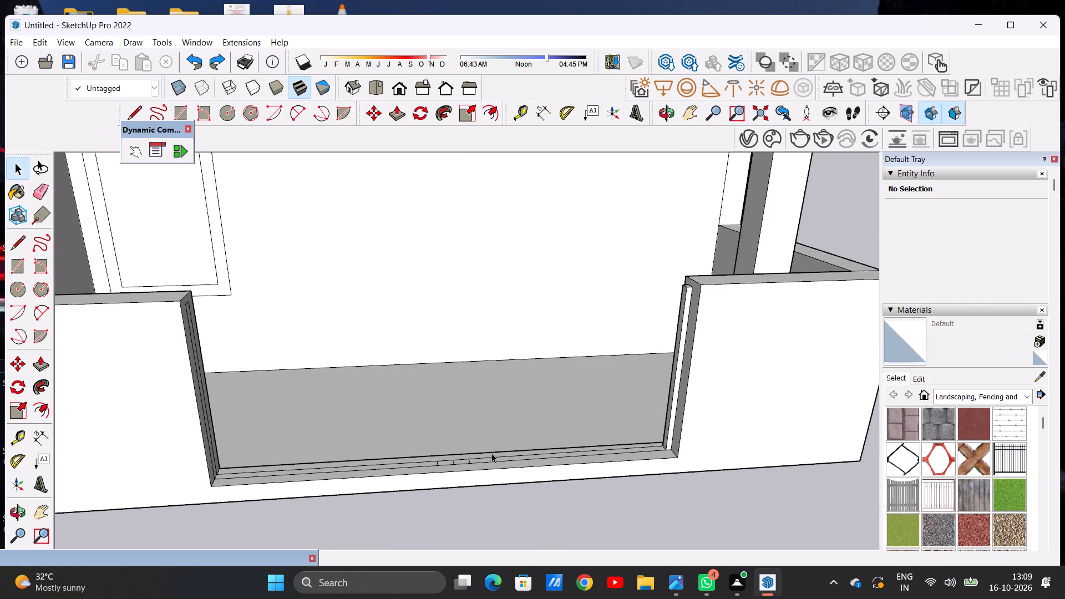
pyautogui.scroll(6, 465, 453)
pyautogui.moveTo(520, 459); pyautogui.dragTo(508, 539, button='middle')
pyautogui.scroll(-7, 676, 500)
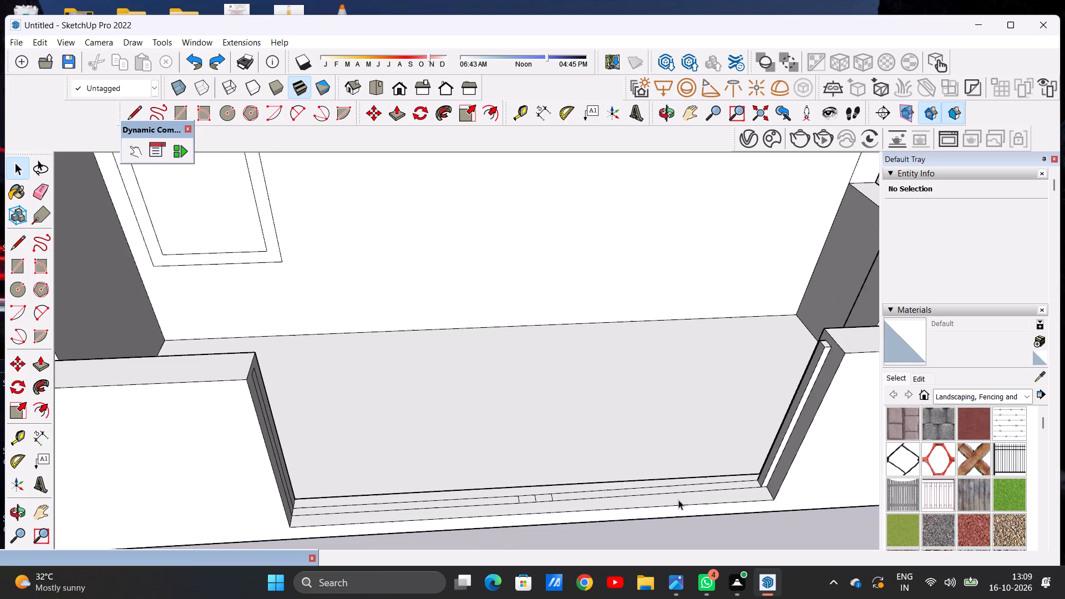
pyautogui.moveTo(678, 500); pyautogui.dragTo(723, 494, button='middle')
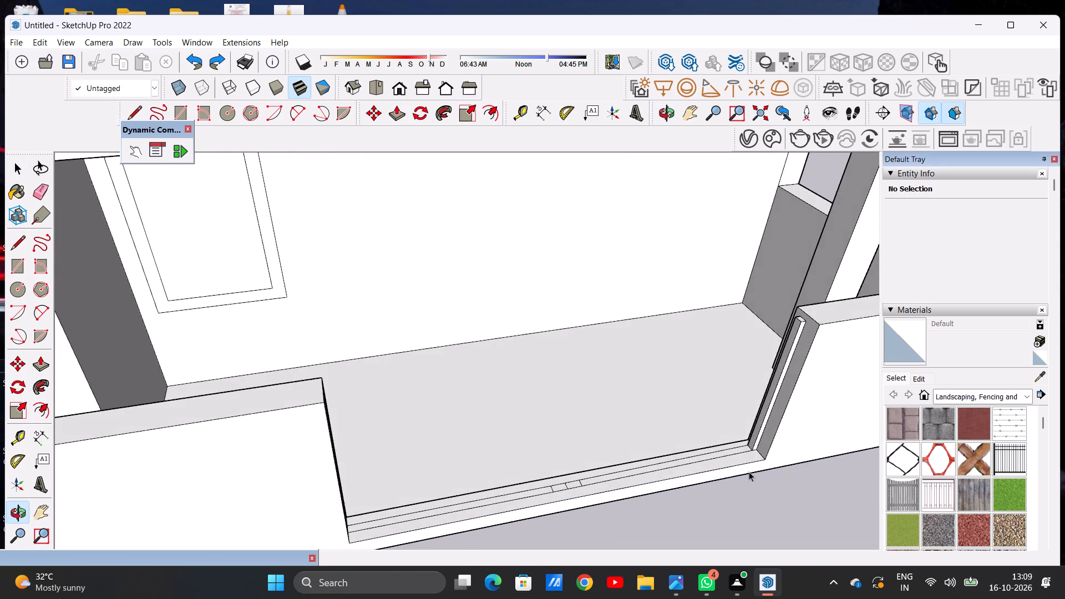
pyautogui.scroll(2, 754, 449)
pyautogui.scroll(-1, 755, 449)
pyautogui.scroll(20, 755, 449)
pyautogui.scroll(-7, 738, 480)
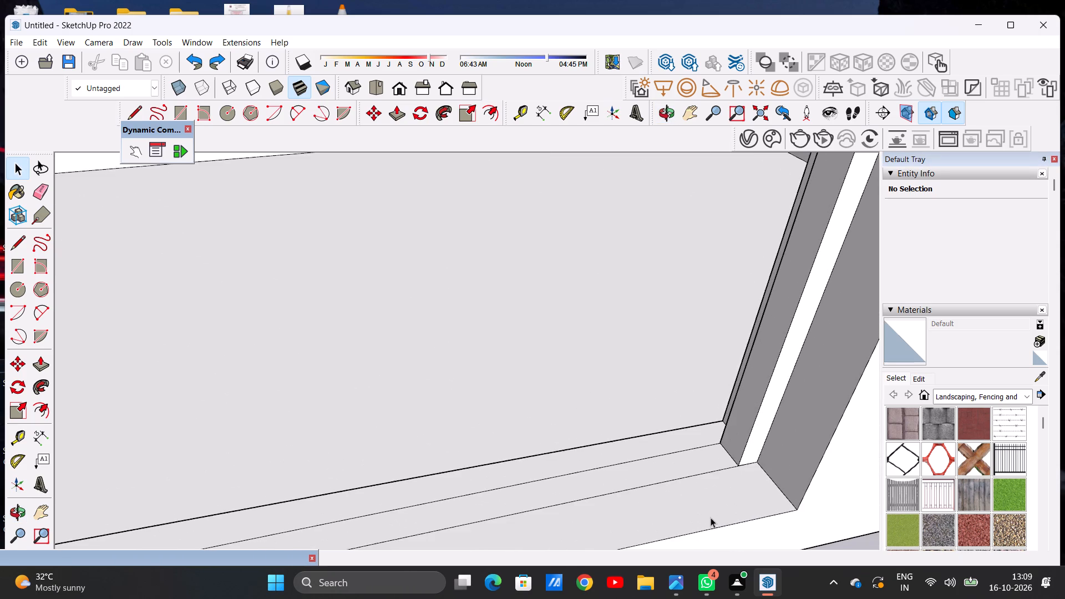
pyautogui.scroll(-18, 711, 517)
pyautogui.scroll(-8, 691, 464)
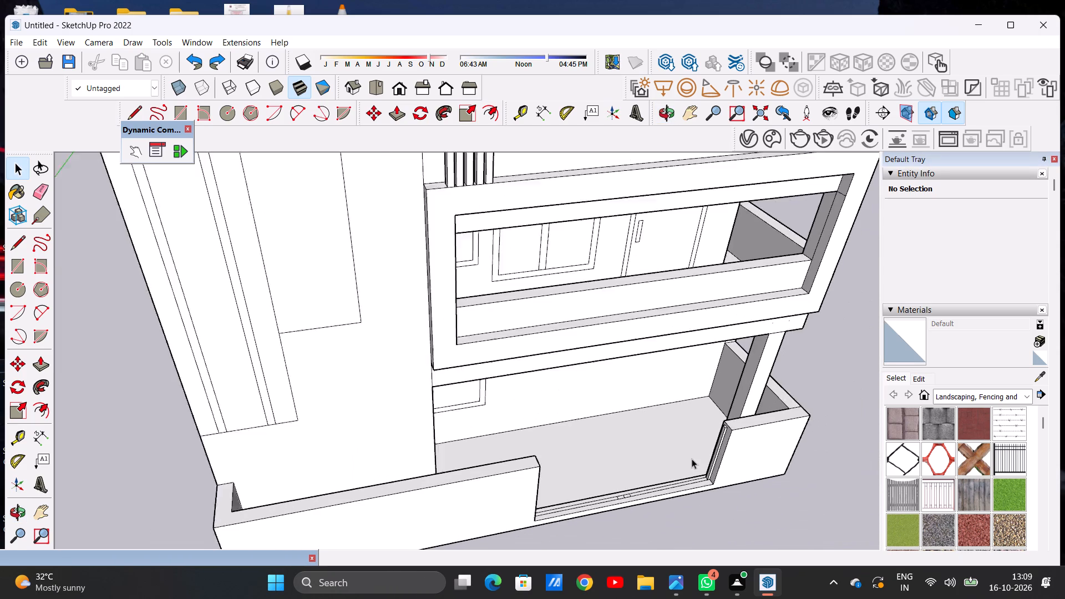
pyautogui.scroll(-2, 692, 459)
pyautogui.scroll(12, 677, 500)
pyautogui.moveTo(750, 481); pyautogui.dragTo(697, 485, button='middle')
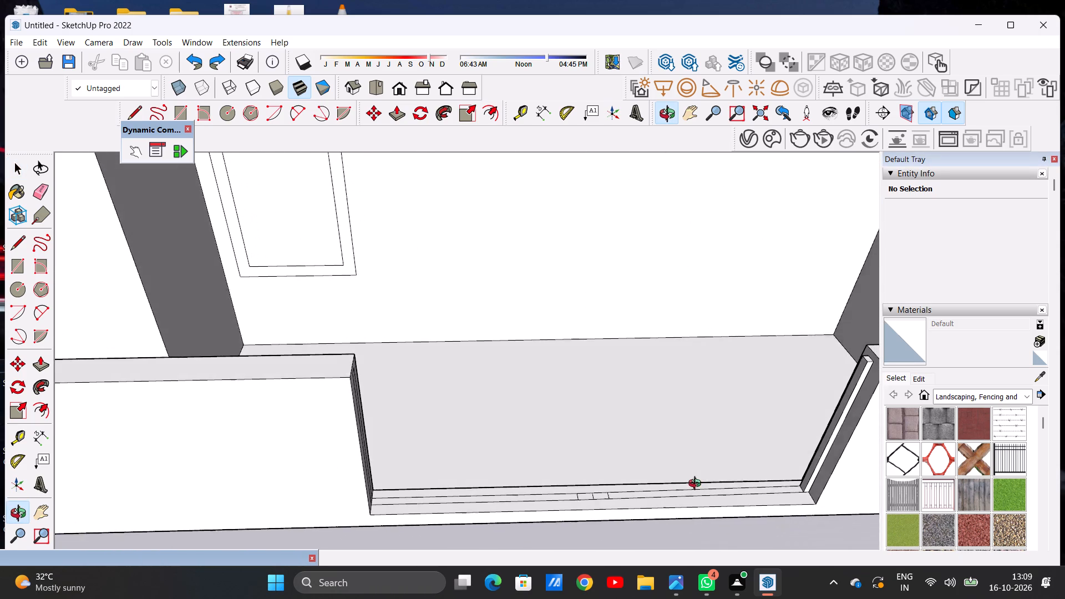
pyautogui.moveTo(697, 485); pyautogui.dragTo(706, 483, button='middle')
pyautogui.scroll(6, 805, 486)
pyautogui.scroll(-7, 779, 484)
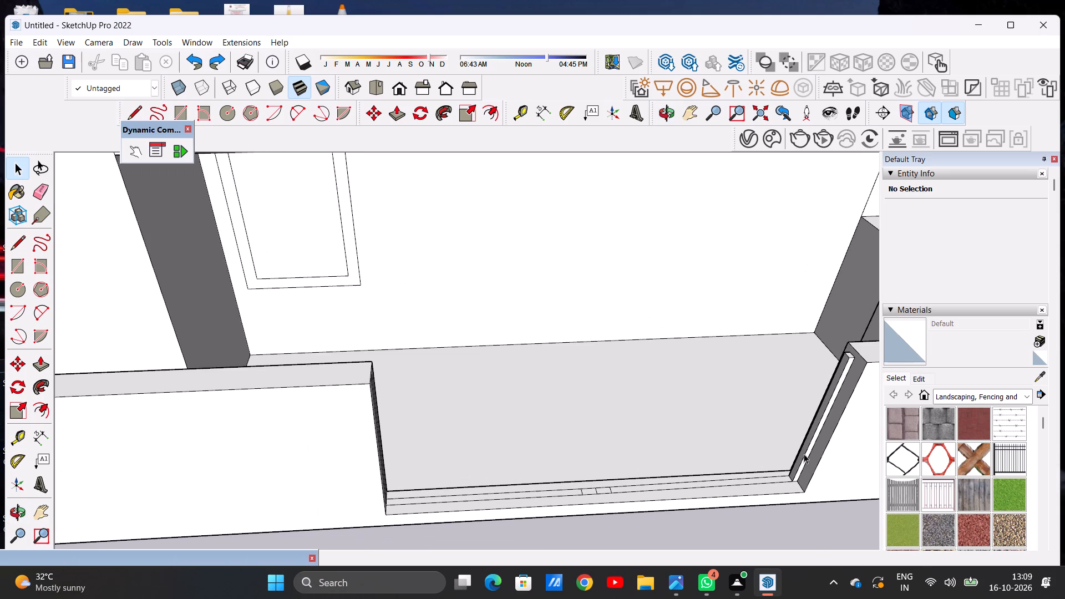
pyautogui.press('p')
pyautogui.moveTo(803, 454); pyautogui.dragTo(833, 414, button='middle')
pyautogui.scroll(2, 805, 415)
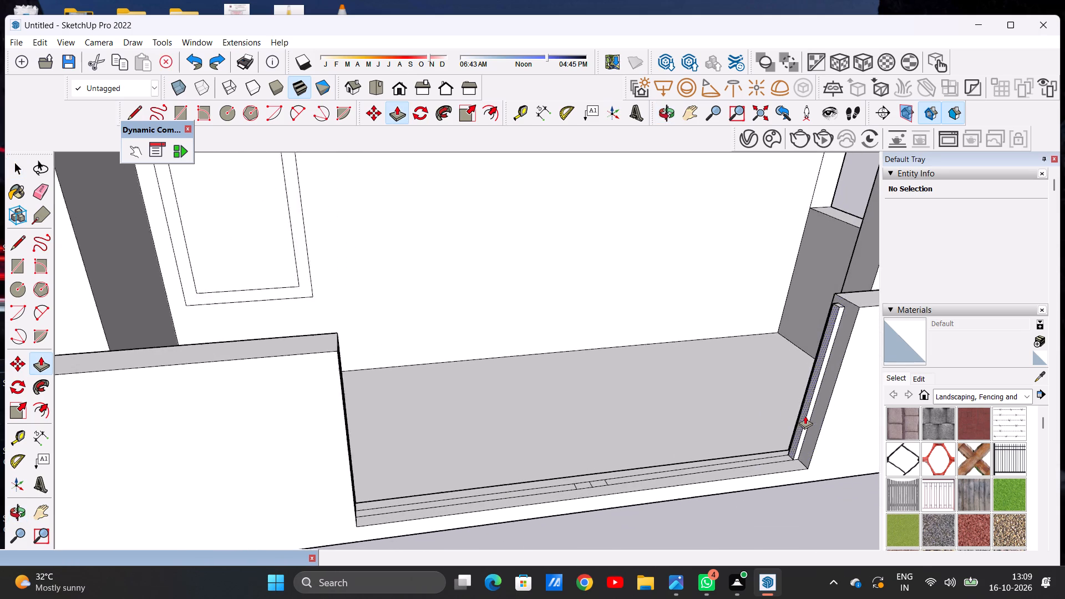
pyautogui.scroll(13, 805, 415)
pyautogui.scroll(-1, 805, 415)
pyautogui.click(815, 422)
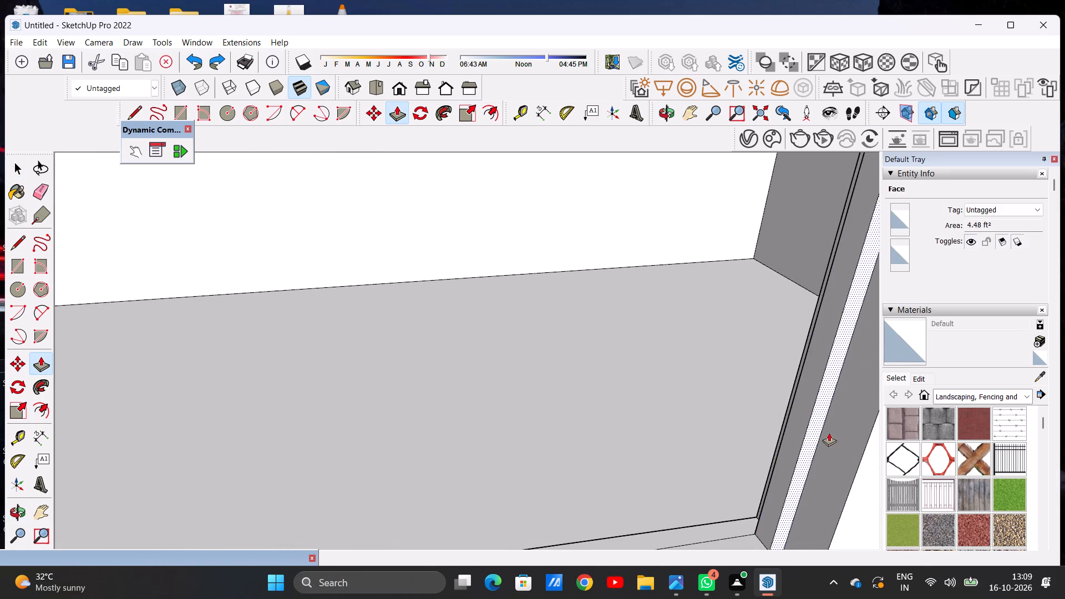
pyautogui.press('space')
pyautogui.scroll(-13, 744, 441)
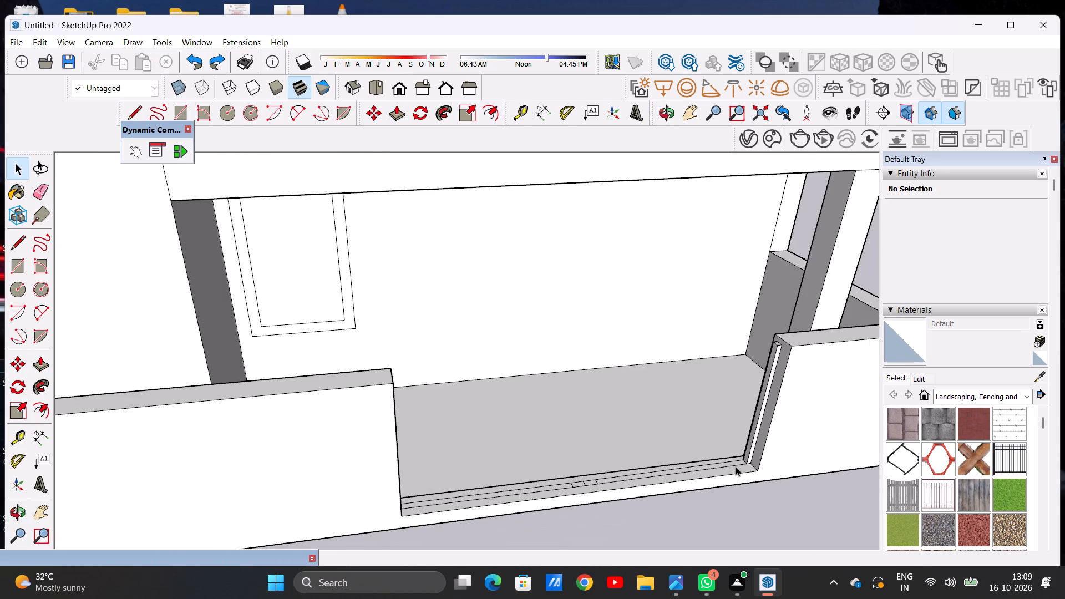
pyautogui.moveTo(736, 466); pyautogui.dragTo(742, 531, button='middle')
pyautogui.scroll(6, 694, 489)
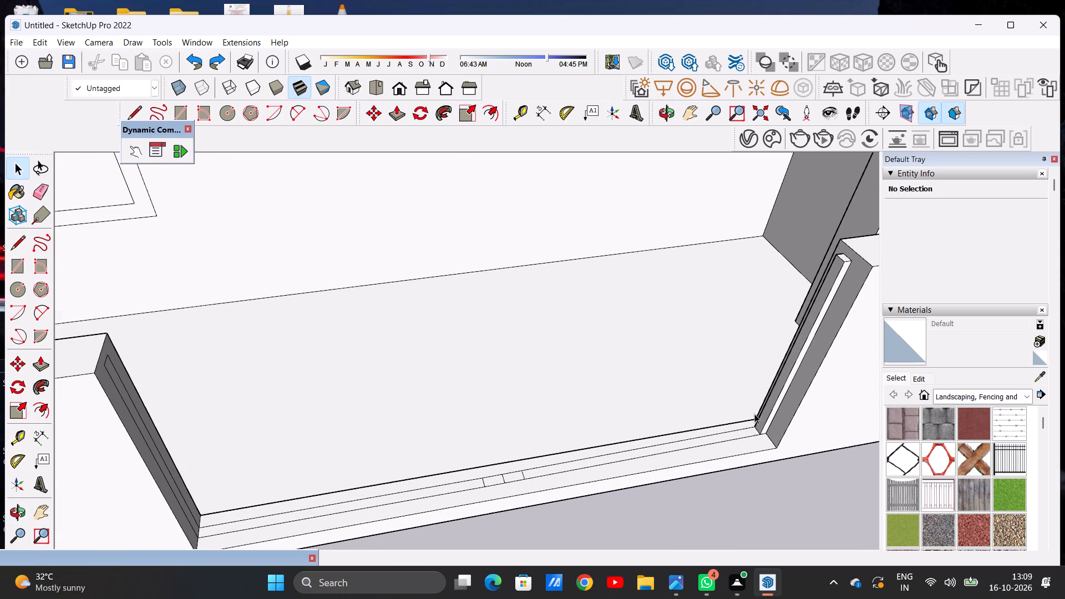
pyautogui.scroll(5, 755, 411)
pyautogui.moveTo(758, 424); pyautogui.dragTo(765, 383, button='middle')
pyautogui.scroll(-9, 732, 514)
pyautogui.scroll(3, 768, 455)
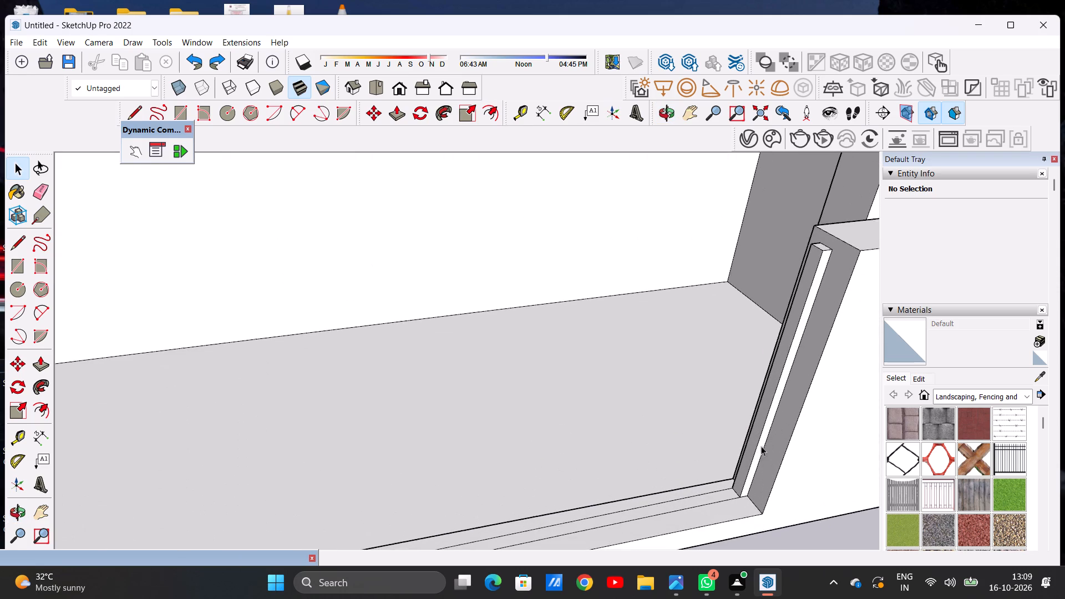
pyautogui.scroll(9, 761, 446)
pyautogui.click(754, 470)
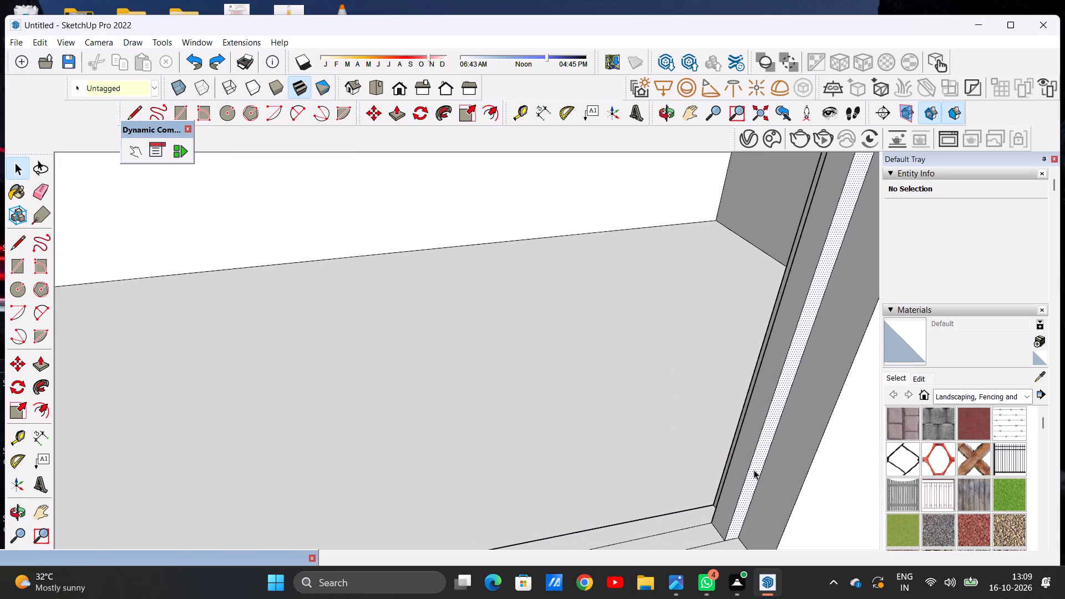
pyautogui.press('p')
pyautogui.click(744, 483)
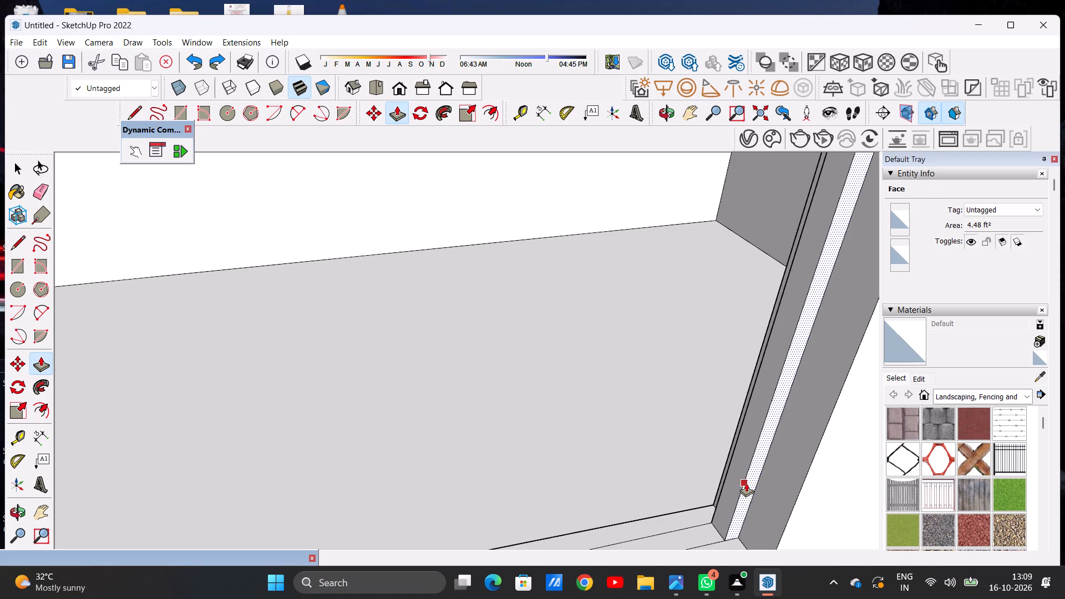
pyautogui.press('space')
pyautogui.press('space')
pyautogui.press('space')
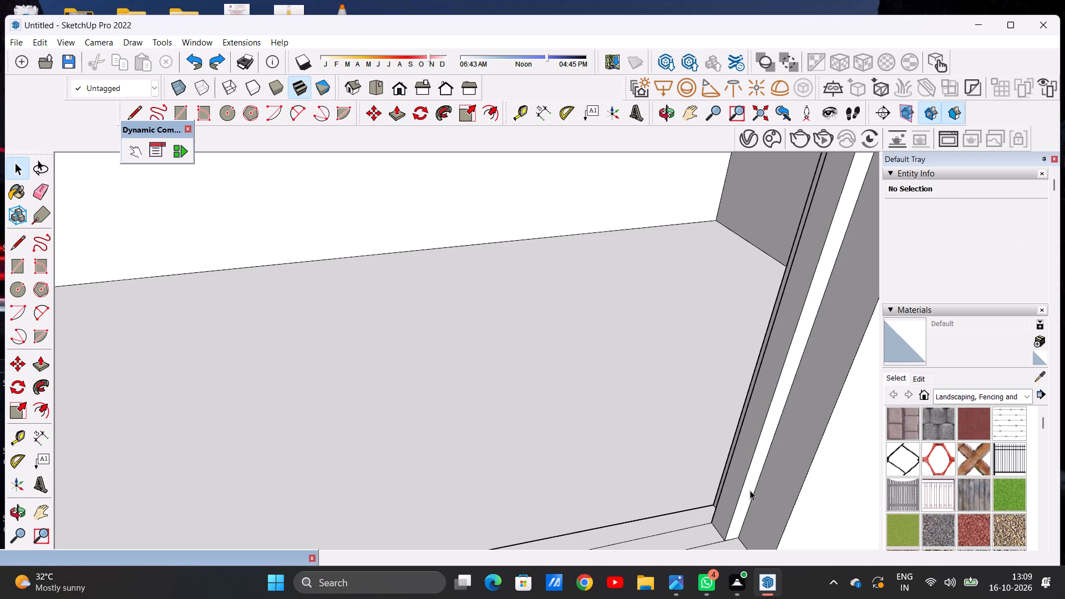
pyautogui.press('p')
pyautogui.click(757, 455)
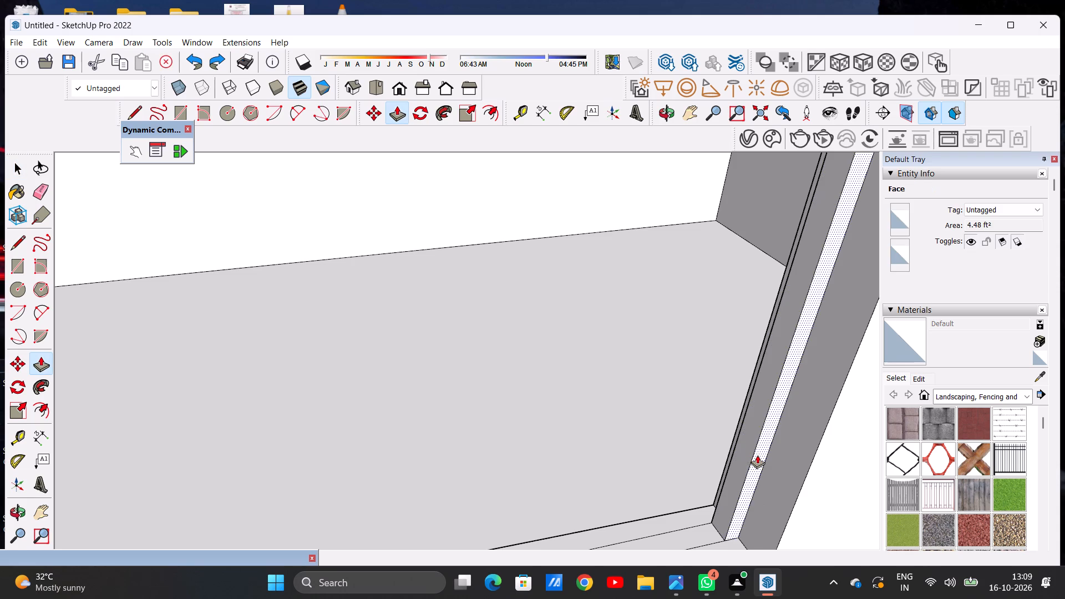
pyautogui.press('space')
# Undo the extrusion of the corner wall's gate post, going back to its flat strip outline on the wall end.
pyautogui.scroll(-8, 719, 452)
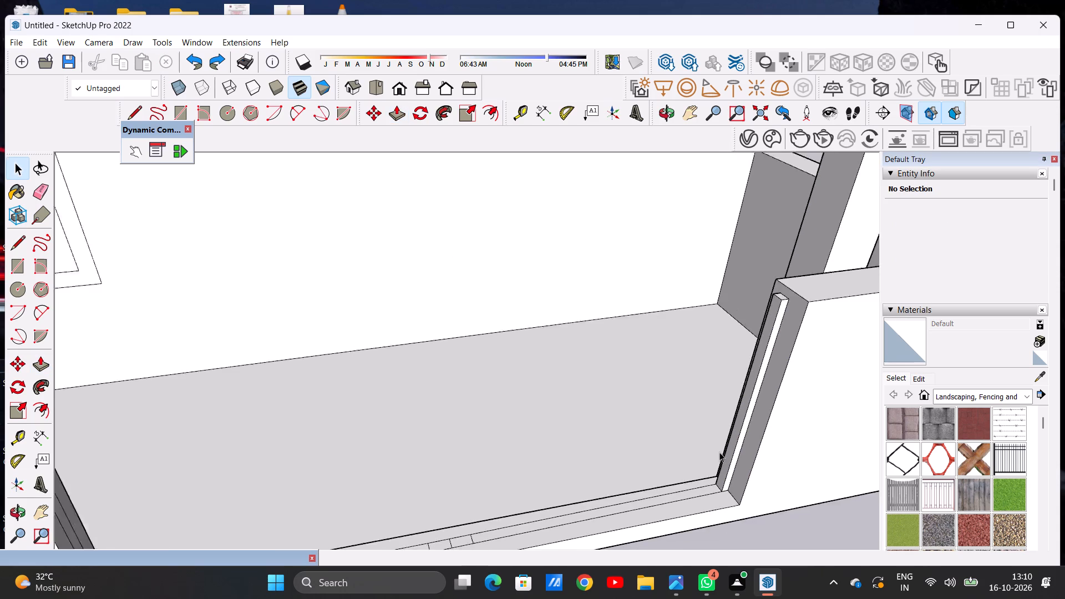
pyautogui.scroll(-11, 719, 452)
pyautogui.moveTo(716, 476); pyautogui.dragTo(645, 366, button='middle')
pyautogui.scroll(3, 650, 452)
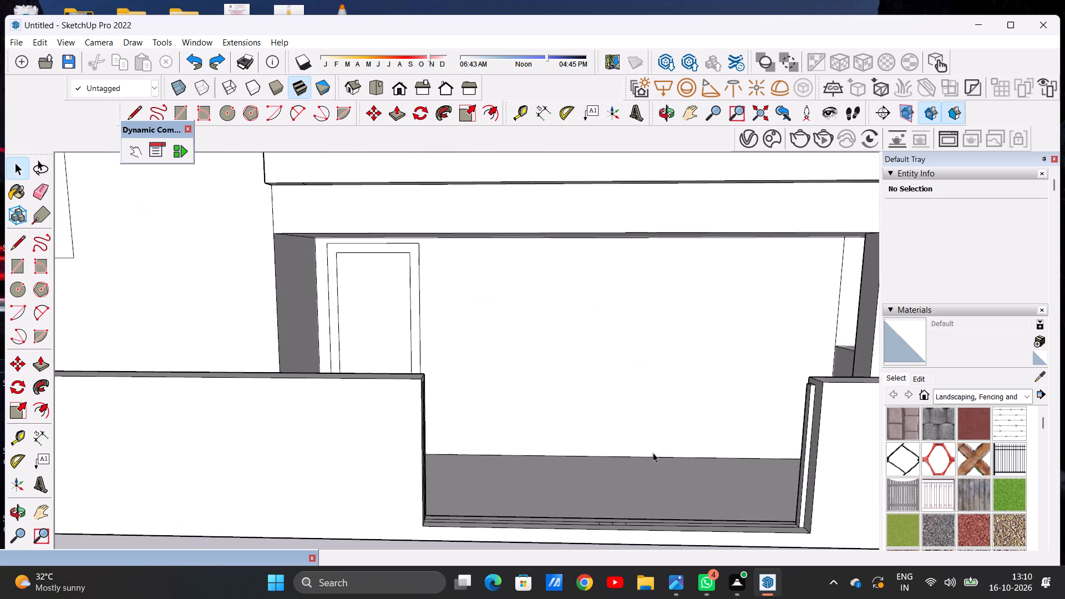
pyautogui.moveTo(692, 453); pyautogui.dragTo(556, 481, button='middle')
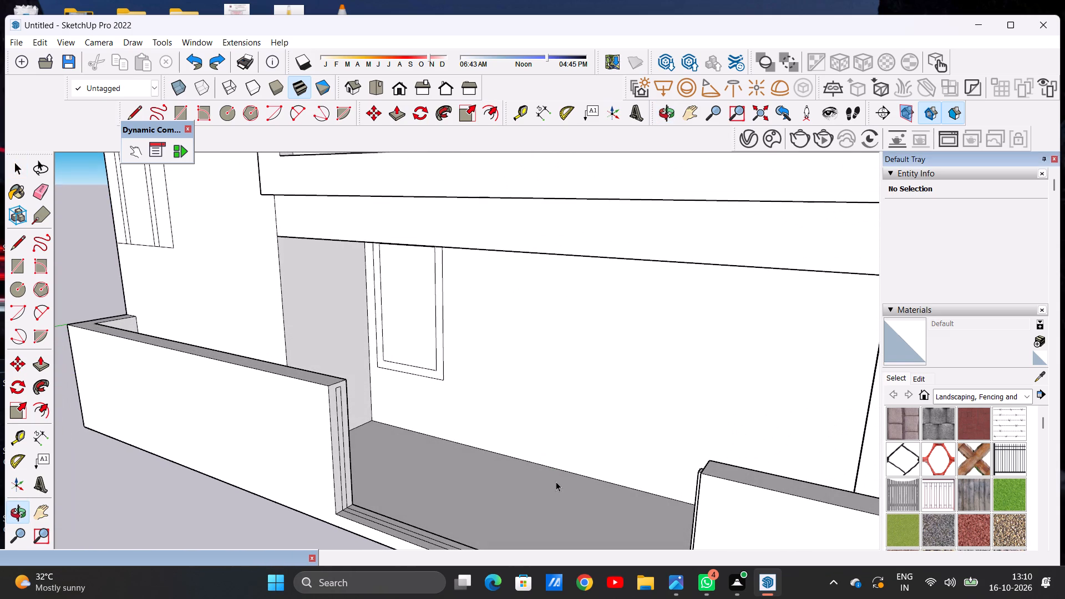
pyautogui.scroll(-8, 509, 439)
pyautogui.scroll(7, 462, 448)
pyautogui.moveTo(439, 448); pyautogui.dragTo(366, 456, button='middle')
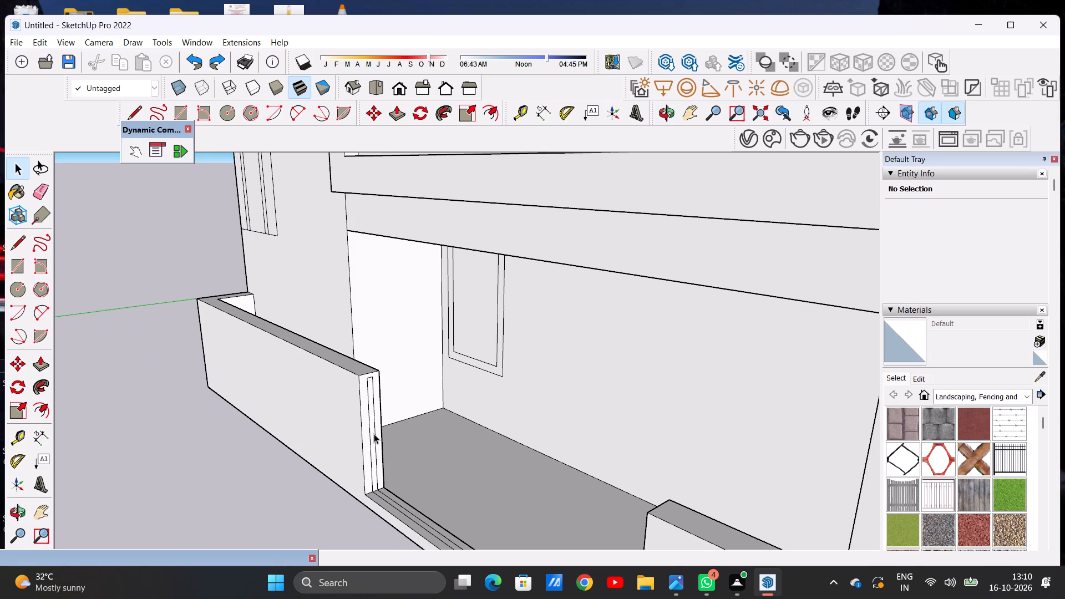
pyautogui.scroll(-8, 395, 402)
pyautogui.moveTo(395, 467); pyautogui.dragTo(723, 464, button='middle')
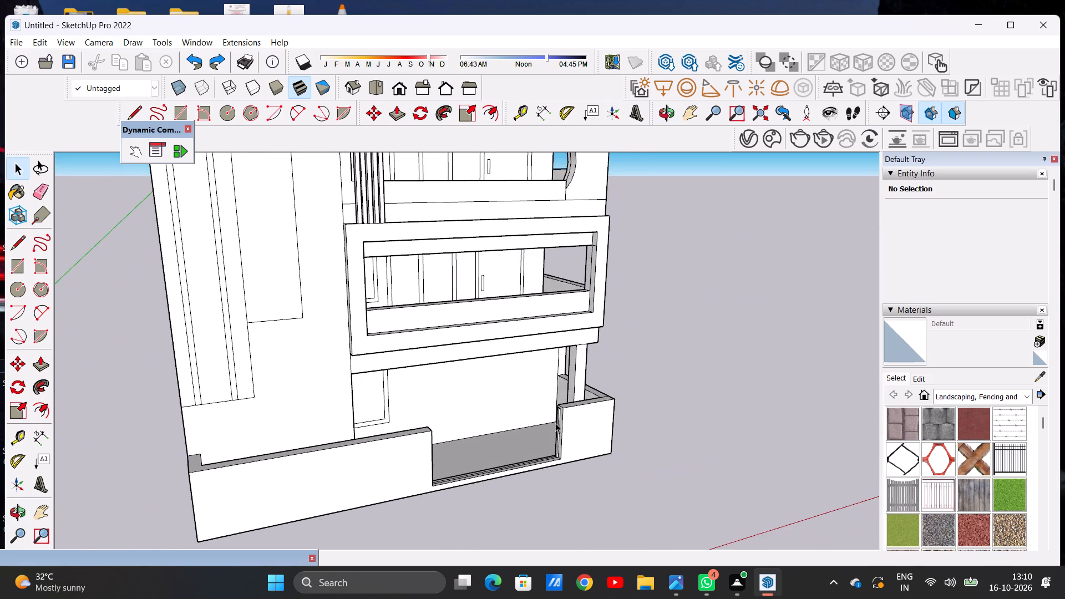
pyautogui.scroll(7, 558, 423)
pyautogui.moveTo(544, 446); pyautogui.dragTo(571, 497, button='middle')
pyautogui.hotkey('ctrl', 'z')
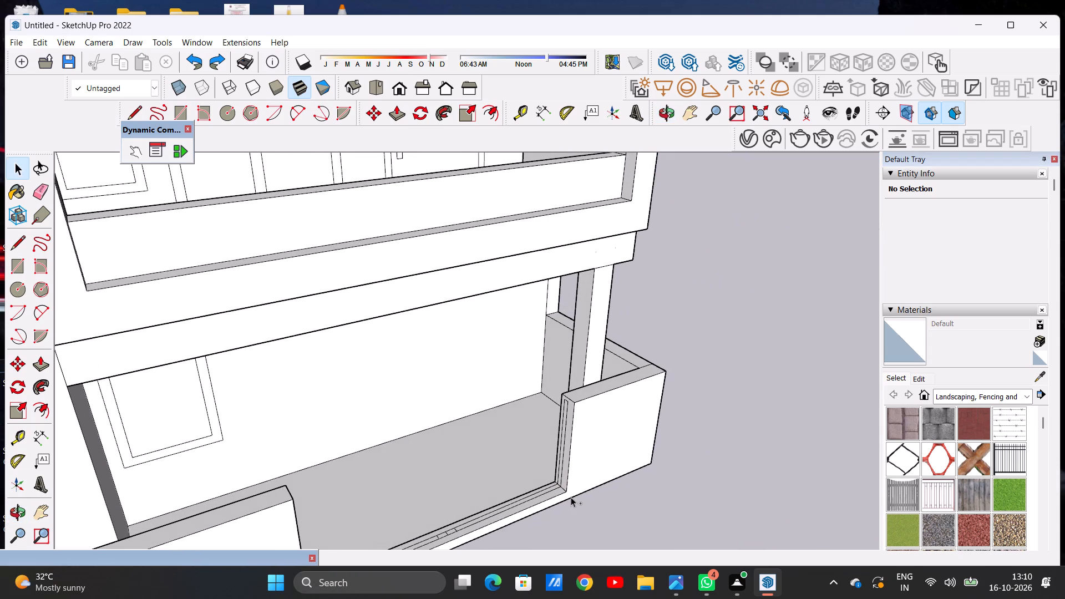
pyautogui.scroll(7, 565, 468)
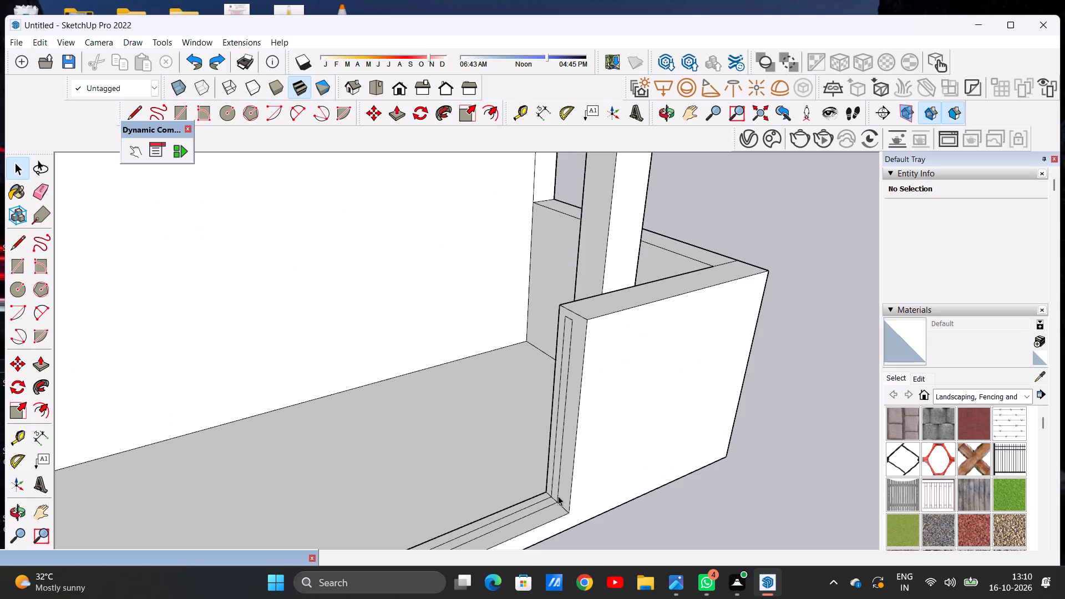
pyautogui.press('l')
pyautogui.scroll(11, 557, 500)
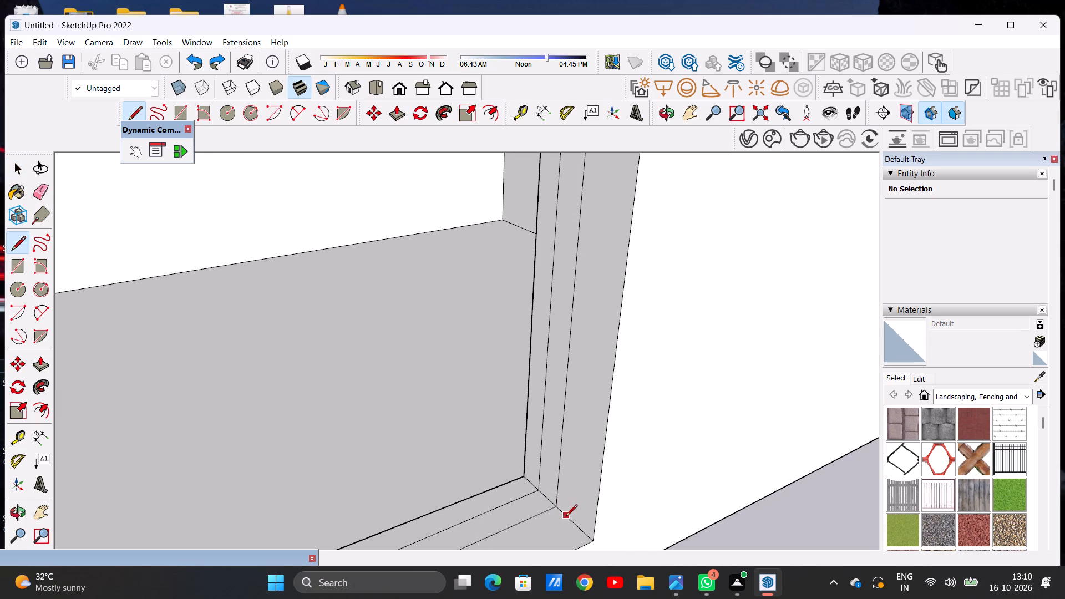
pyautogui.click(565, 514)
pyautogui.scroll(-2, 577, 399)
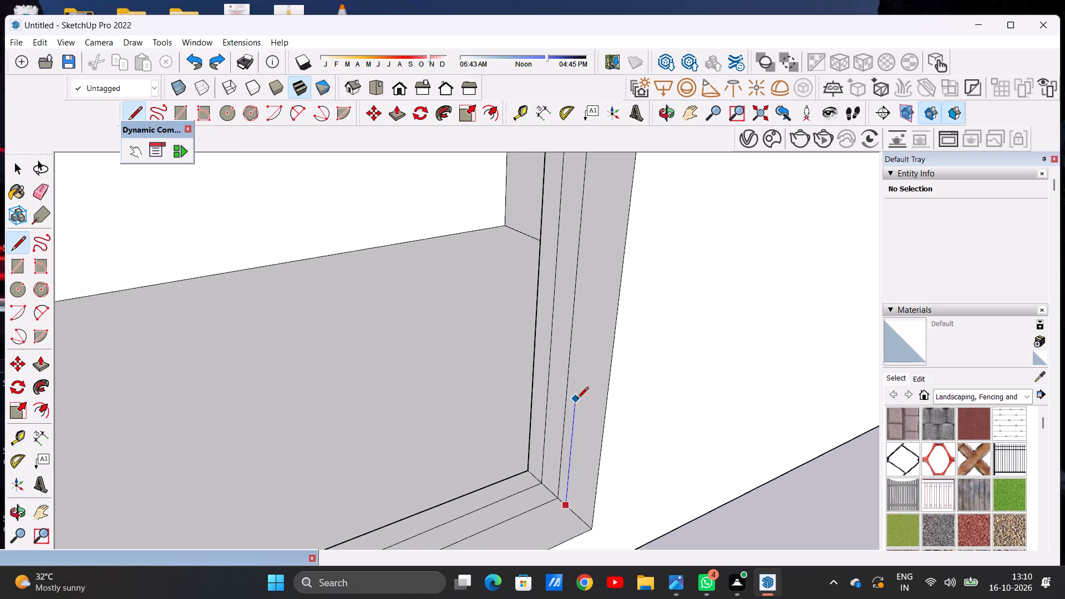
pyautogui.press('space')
# Draw a vertical line on the corner wall's end face, from the bottom edge's midpoint outside the strip up to the strip's top height.
pyautogui.scroll(6, 576, 494)
pyautogui.press('l')
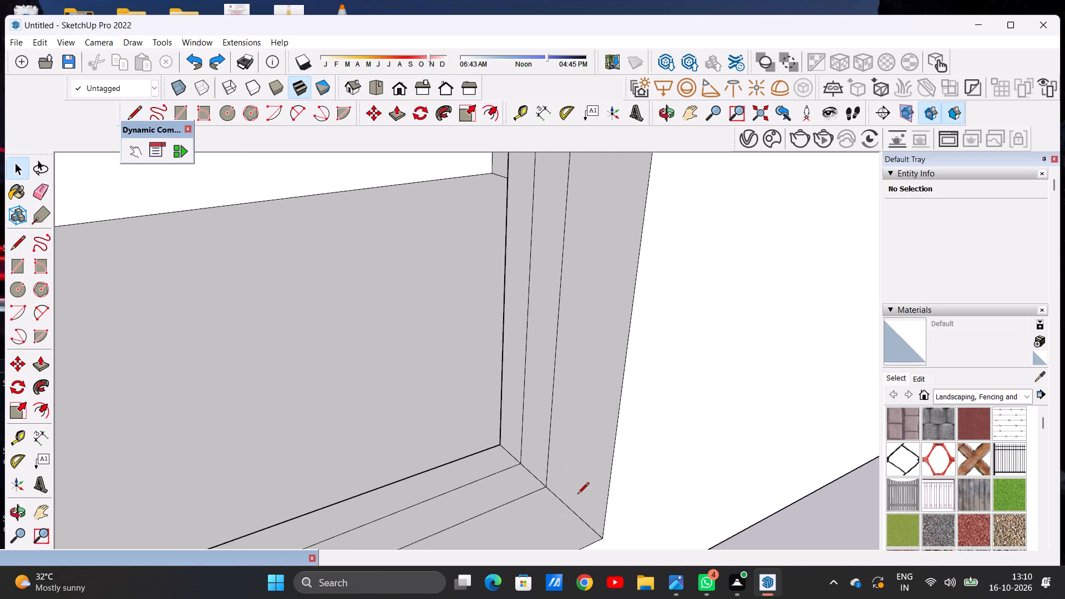
pyautogui.click(573, 512)
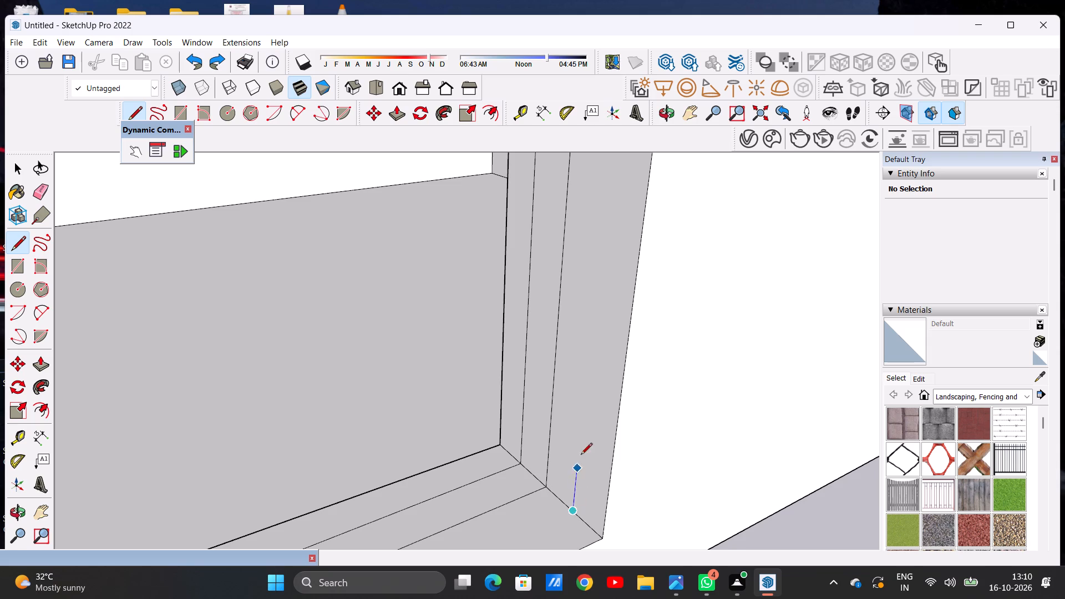
pyautogui.scroll(-19, 583, 439)
pyautogui.scroll(7, 585, 306)
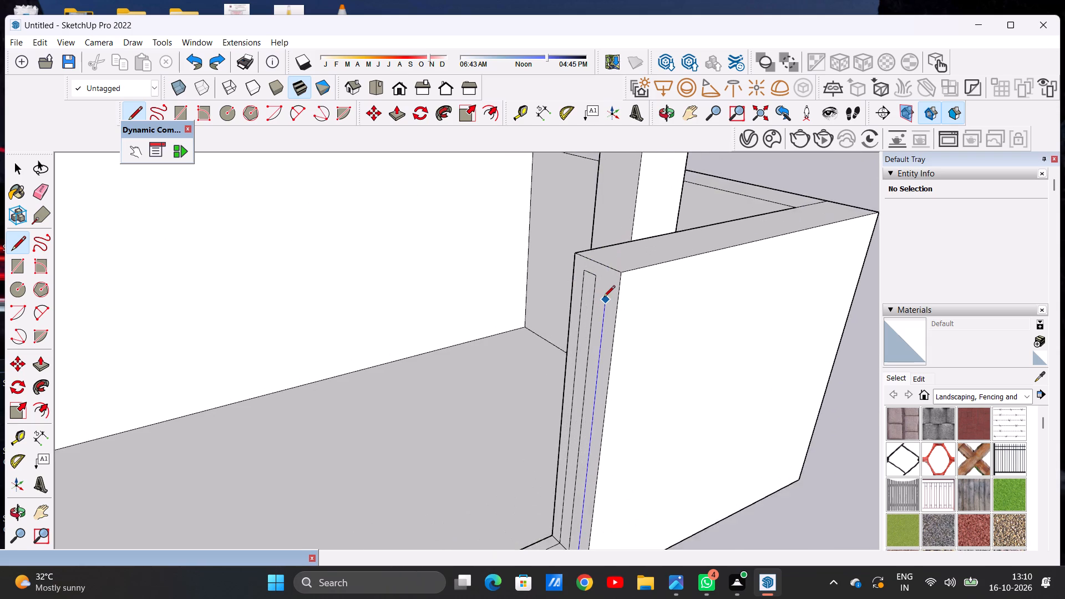
pyautogui.scroll(6, 603, 298)
pyautogui.scroll(-1, 603, 298)
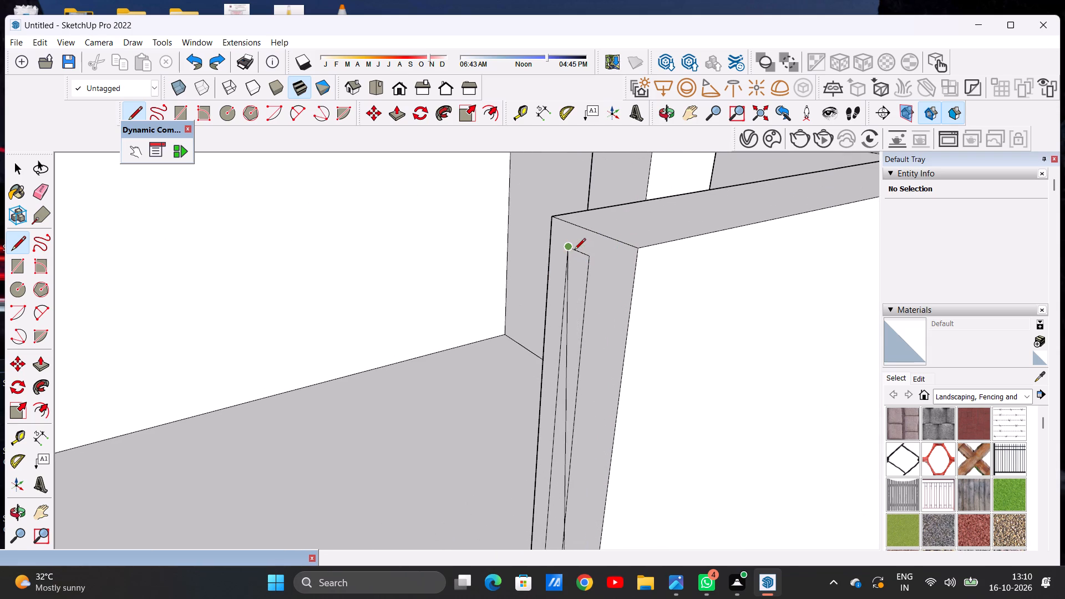
pyautogui.click(612, 266)
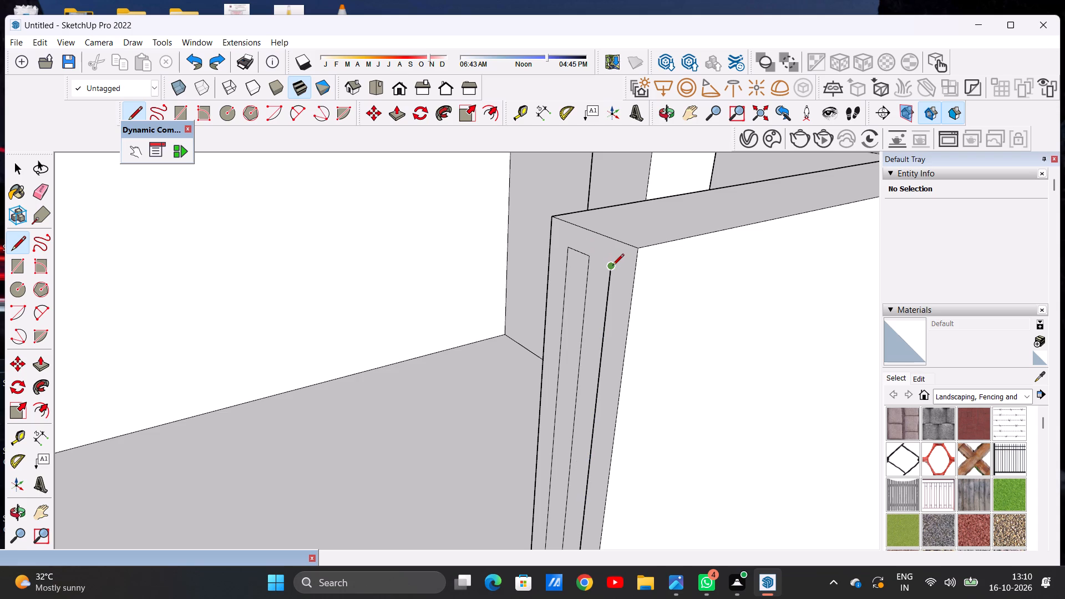
pyautogui.press('space')
# Draw a short line from the strip's outer top corner to the top of the new vertical line, closing the widened outline.
pyautogui.write('L')
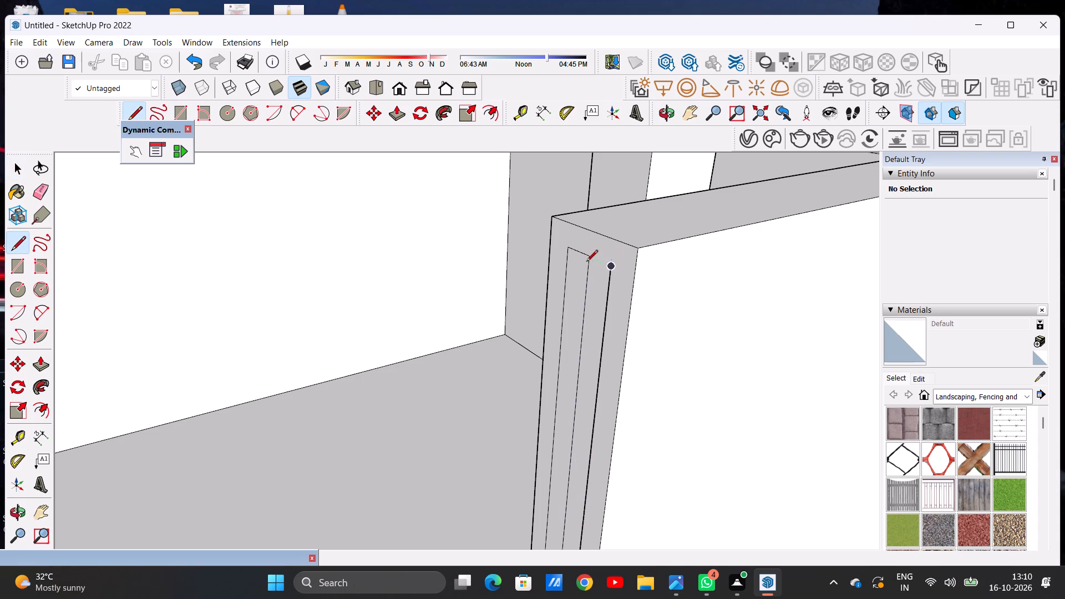
pyautogui.scroll(2, 579, 272)
pyautogui.click(590, 251)
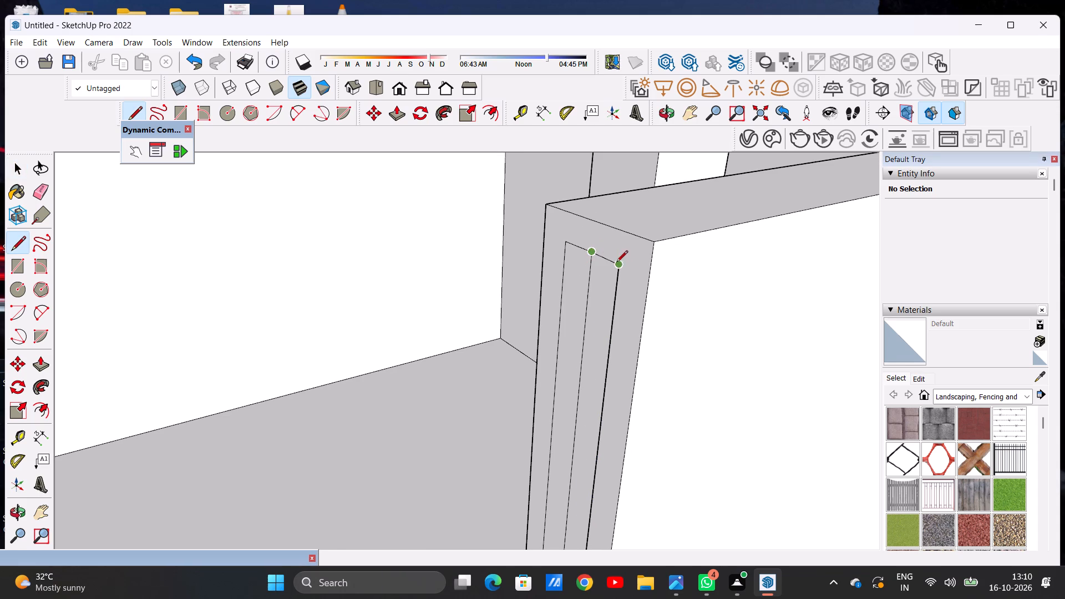
pyautogui.scroll(7, 622, 263)
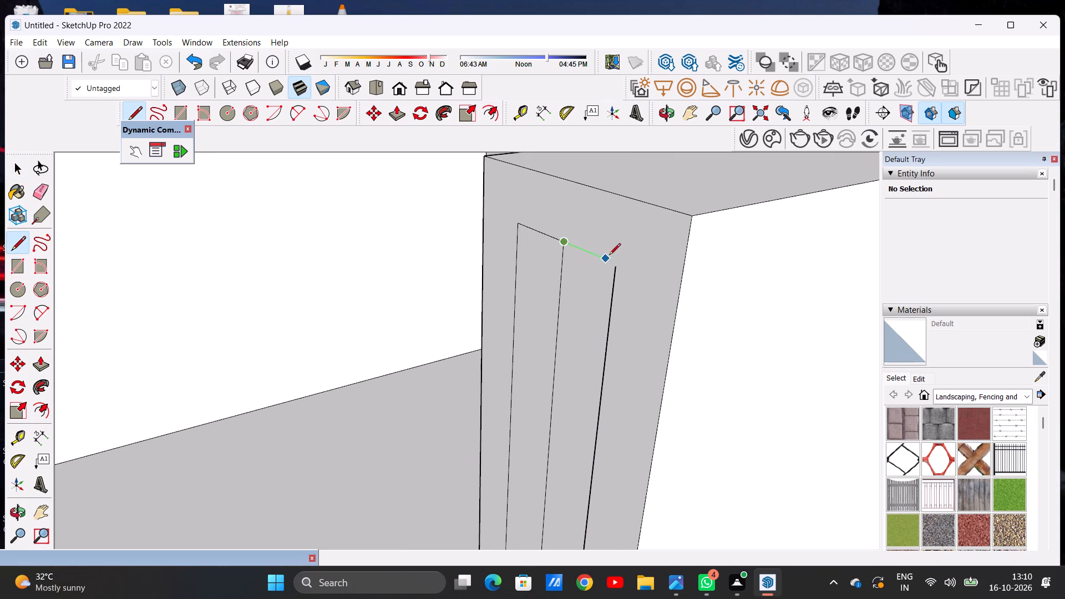
pyautogui.scroll(7, 622, 258)
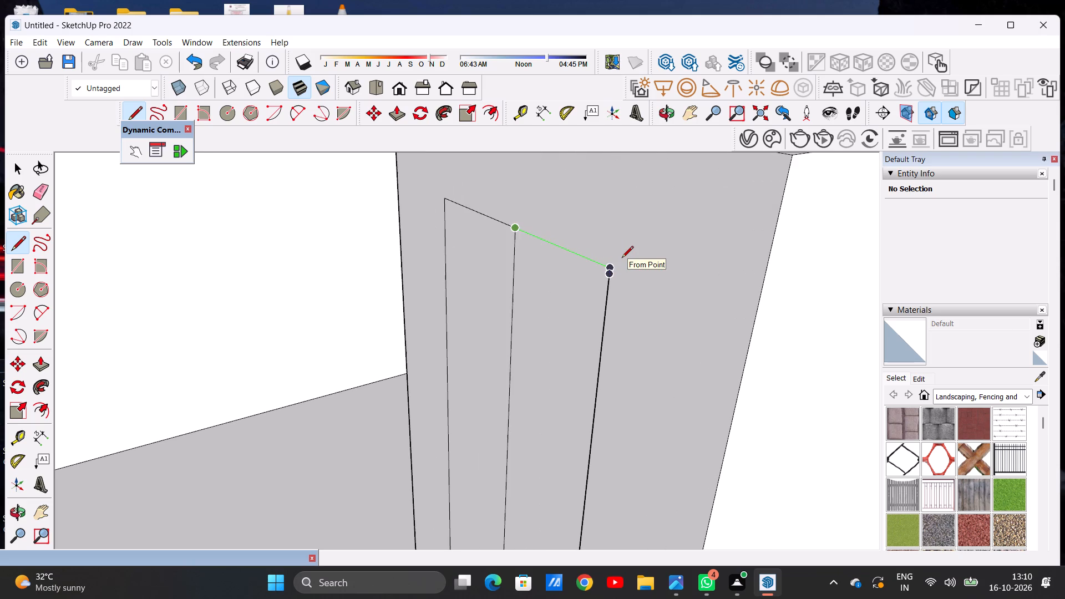
pyautogui.click(622, 258)
pyautogui.click(611, 275)
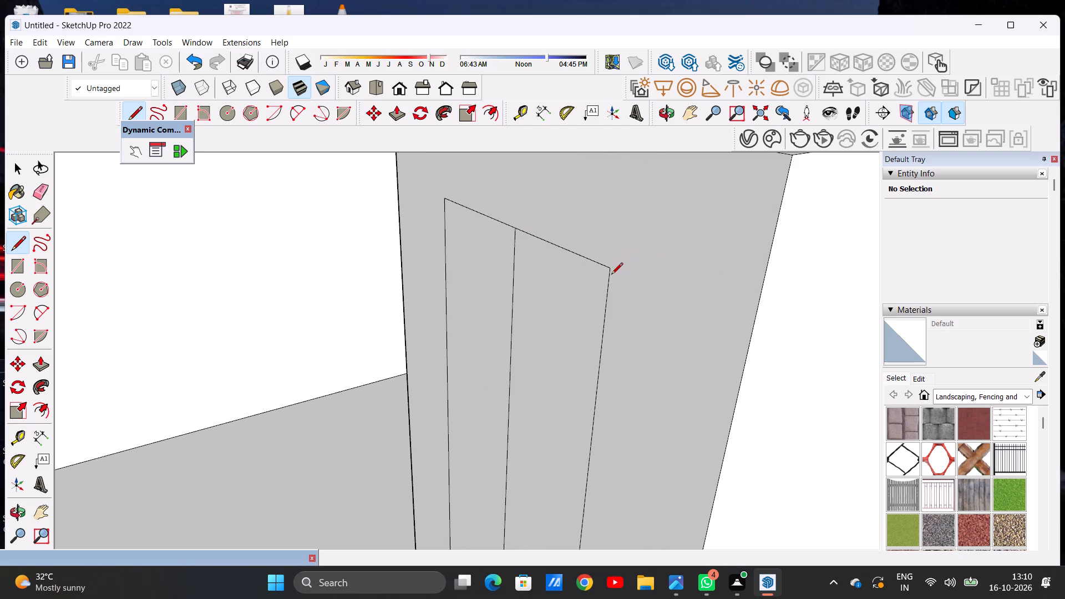
pyautogui.press('space')
# Erase the strip's former outer edge inside the widened outline on the corner wall's end face.
pyautogui.scroll(-4, 611, 272)
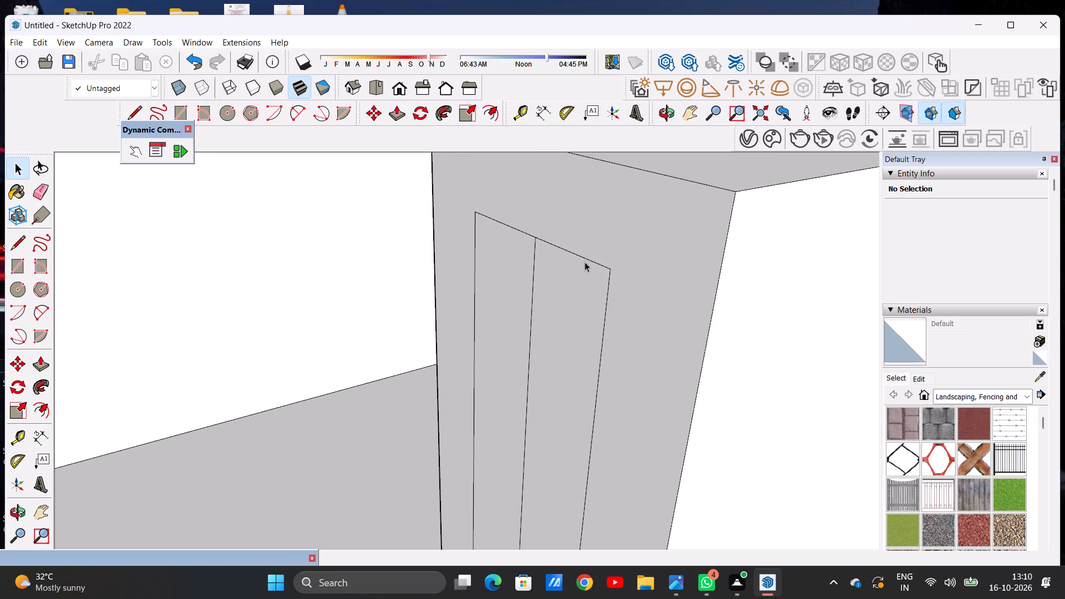
pyautogui.press('e')
pyautogui.moveTo(525, 288); pyautogui.dragTo(545, 295)
pyautogui.press('space')
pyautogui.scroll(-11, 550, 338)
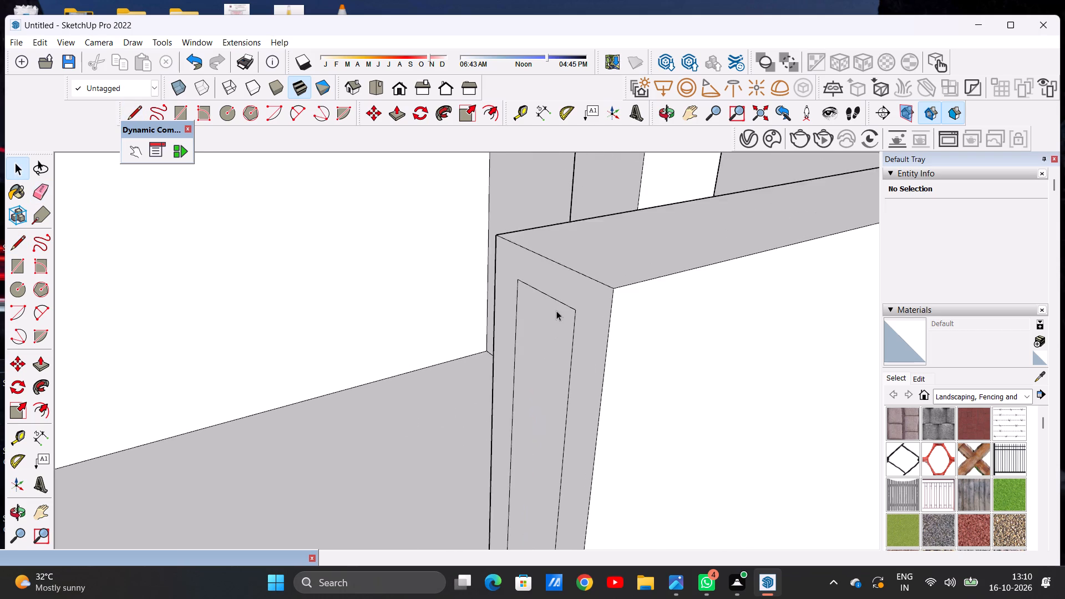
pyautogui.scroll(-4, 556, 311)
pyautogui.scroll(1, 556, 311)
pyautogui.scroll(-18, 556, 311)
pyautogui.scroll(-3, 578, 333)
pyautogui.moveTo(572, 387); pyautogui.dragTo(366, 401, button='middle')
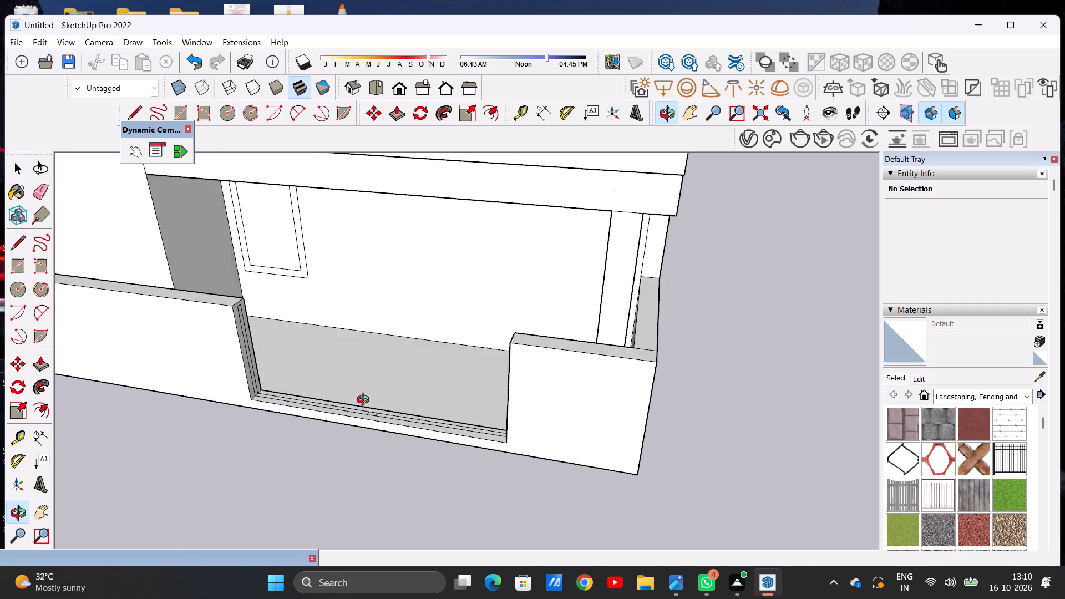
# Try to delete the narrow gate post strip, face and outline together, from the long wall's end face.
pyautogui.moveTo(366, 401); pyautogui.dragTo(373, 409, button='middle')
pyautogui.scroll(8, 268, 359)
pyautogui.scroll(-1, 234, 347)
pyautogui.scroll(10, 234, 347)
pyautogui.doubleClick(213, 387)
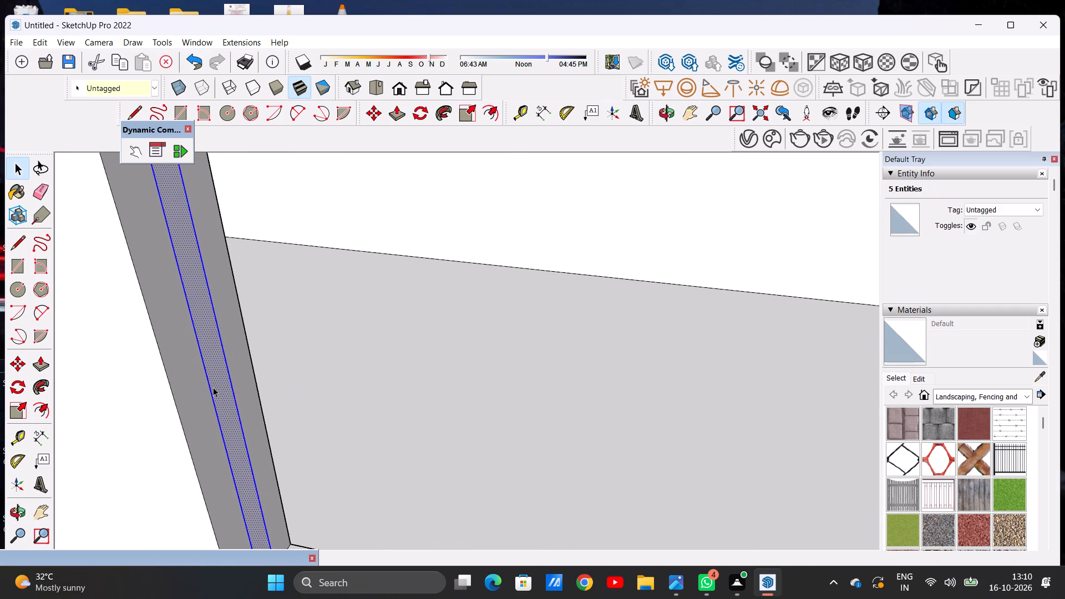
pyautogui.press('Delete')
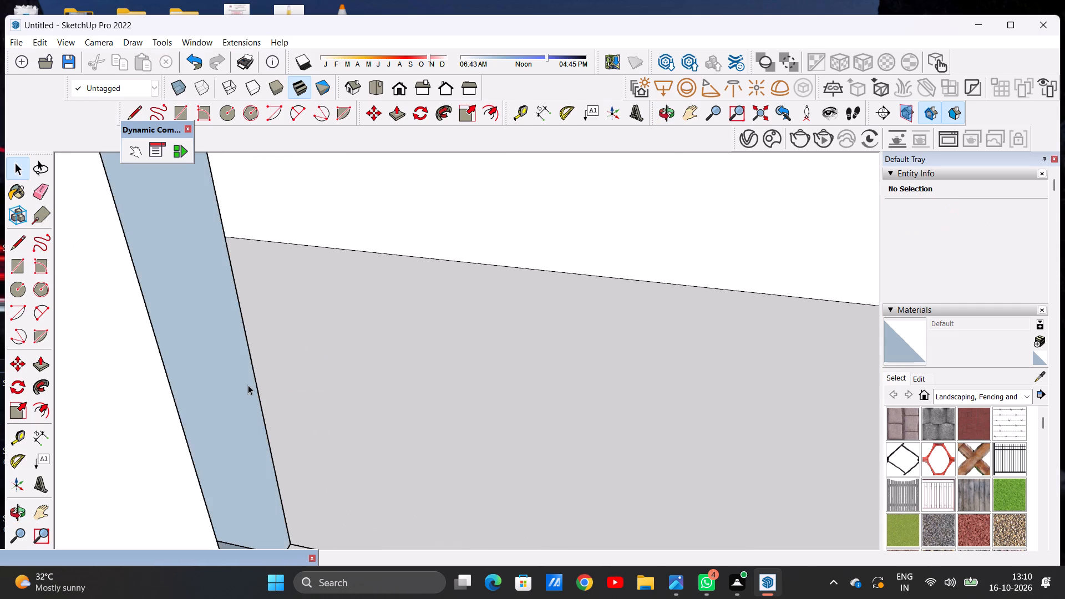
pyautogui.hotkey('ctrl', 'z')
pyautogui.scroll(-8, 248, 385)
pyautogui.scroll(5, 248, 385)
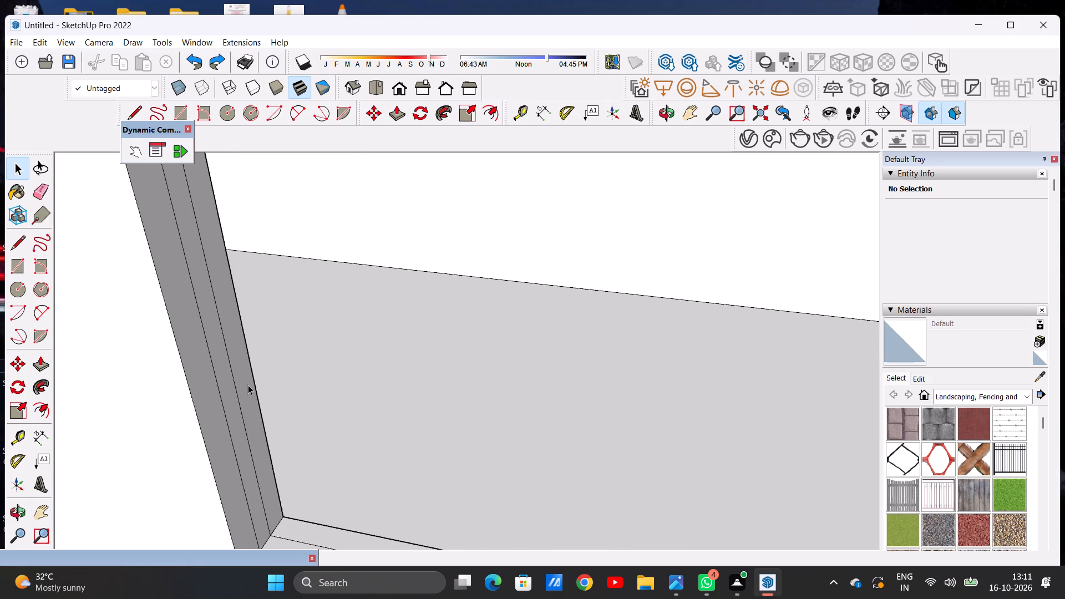
# Erase the old narrow strip's two vertical edges and its short top edge from the long wall's end face.
pyautogui.press('e')
pyautogui.scroll(7, 222, 410)
pyautogui.moveTo(222, 410); pyautogui.dragTo(239, 399)
pyautogui.moveTo(246, 393); pyautogui.dragTo(256, 388)
pyautogui.press('space')
pyautogui.scroll(-17, 272, 449)
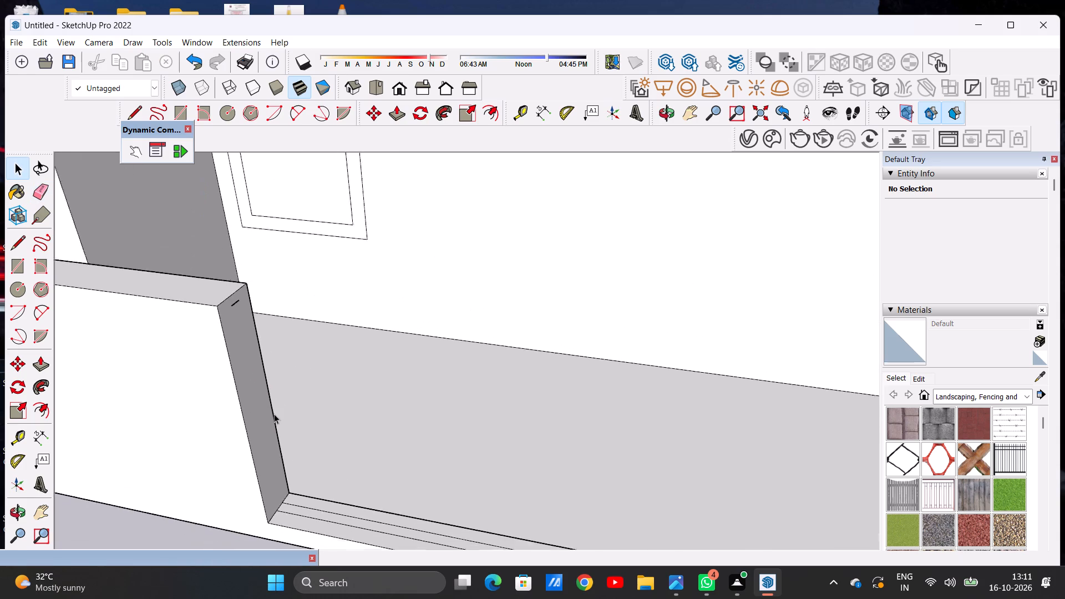
pyautogui.scroll(-3, 274, 414)
pyautogui.scroll(20, 248, 348)
pyautogui.scroll(1, 248, 348)
pyautogui.press('e')
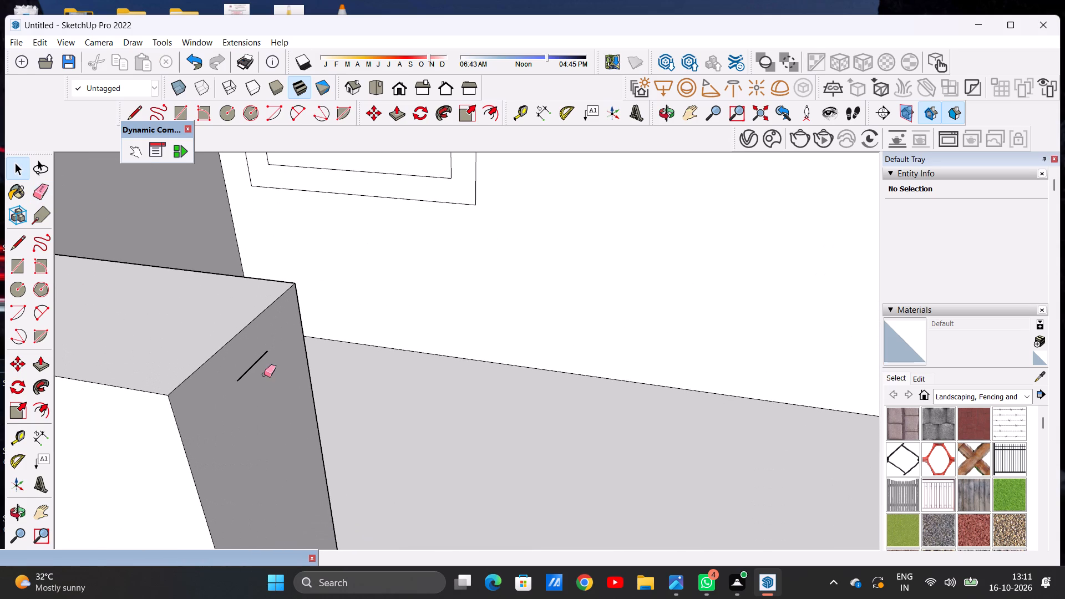
pyautogui.moveTo(248, 357); pyautogui.dragTo(255, 373)
pyautogui.press('space')
pyautogui.scroll(-14, 278, 420)
pyautogui.scroll(1, 285, 415)
pyautogui.scroll(-8, 285, 415)
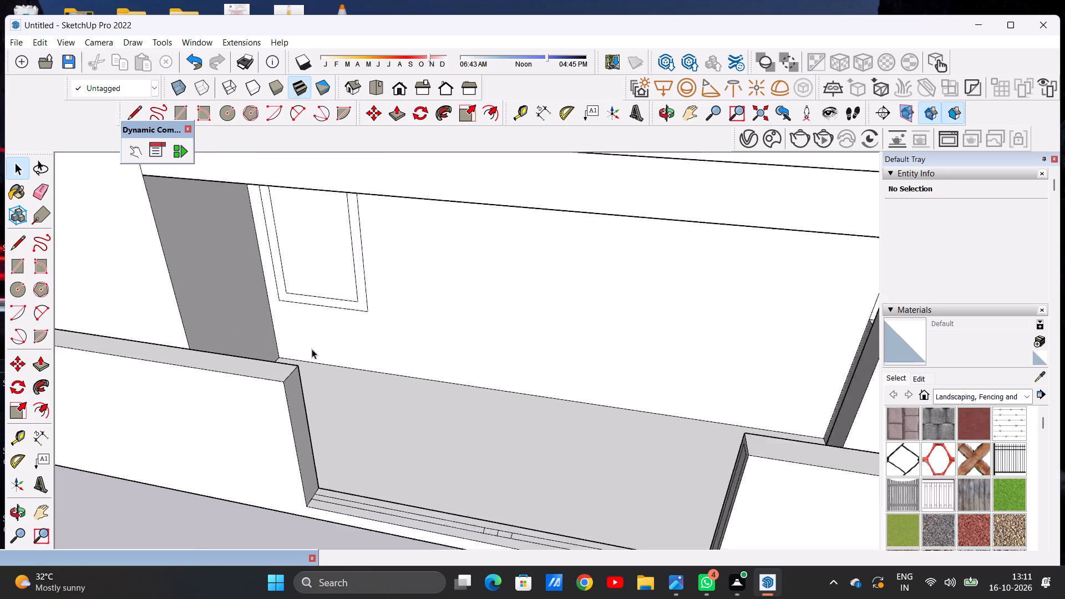
# Copy the widened post outline from the corner wall's end face onto the opposite long wall's end face, by its bottom outer corner.
pyautogui.scroll(-8, 312, 349)
pyautogui.moveTo(295, 403); pyautogui.dragTo(651, 344, button='middle')
pyautogui.scroll(6, 567, 410)
pyautogui.scroll(5, 481, 417)
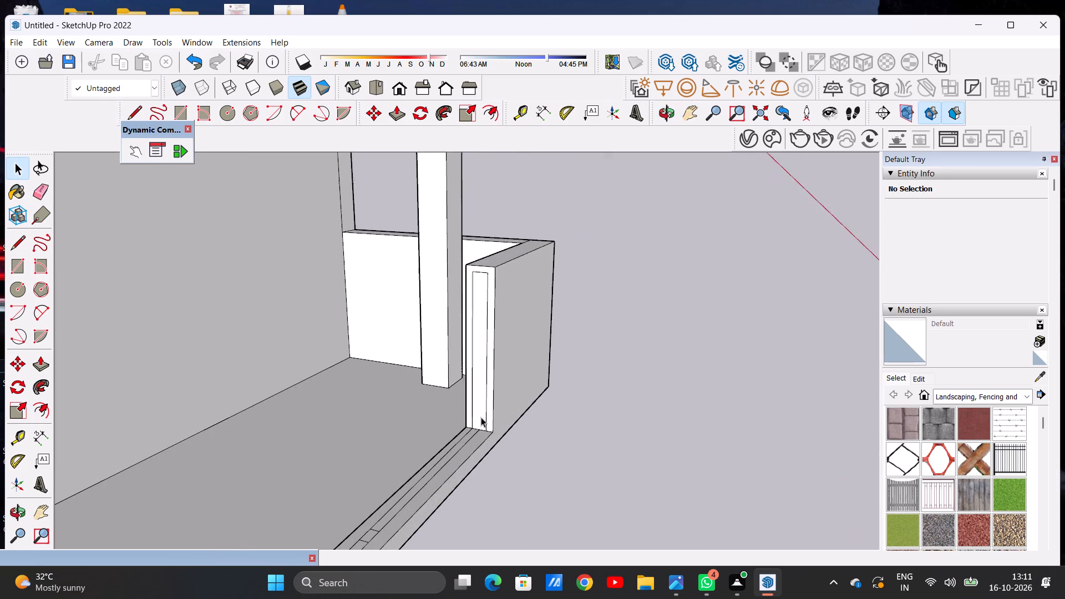
pyautogui.scroll(5, 481, 417)
pyautogui.doubleClick(481, 417)
pyautogui.press('m')
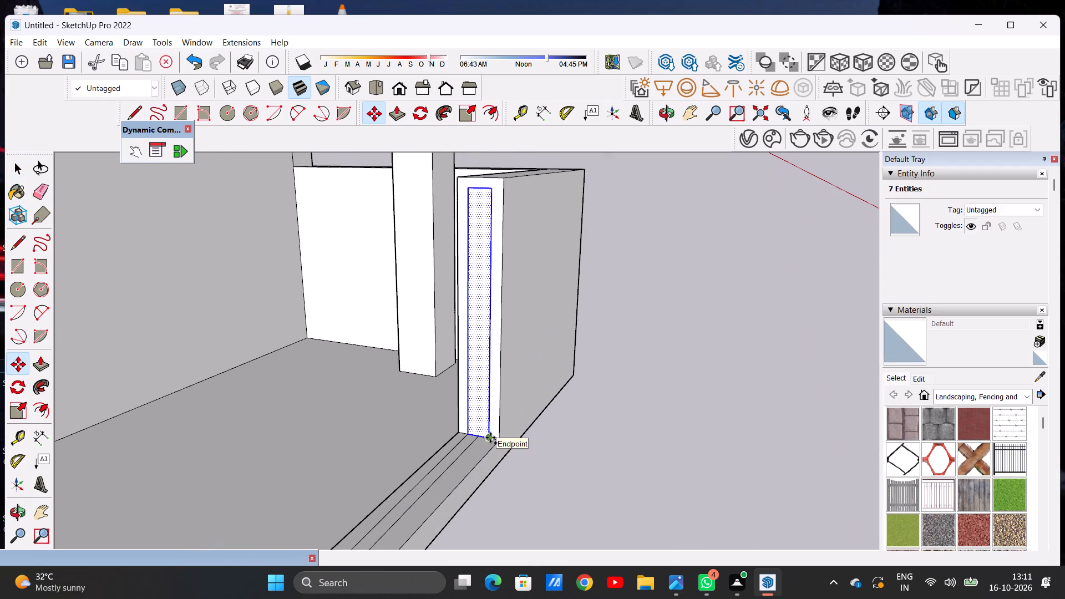
pyautogui.click(490, 438)
pyautogui.scroll(-19, 452, 446)
pyautogui.moveTo(446, 450); pyautogui.dragTo(242, 445, button='middle')
pyautogui.scroll(6, 414, 448)
pyautogui.moveTo(433, 445); pyautogui.dragTo(311, 417, button='middle')
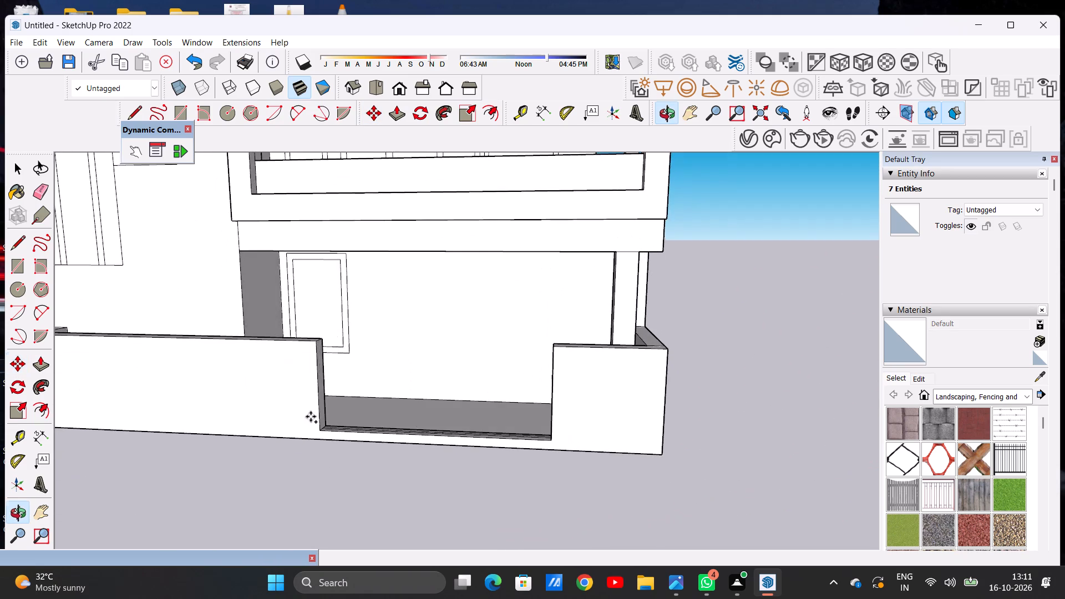
pyautogui.scroll(15, 320, 417)
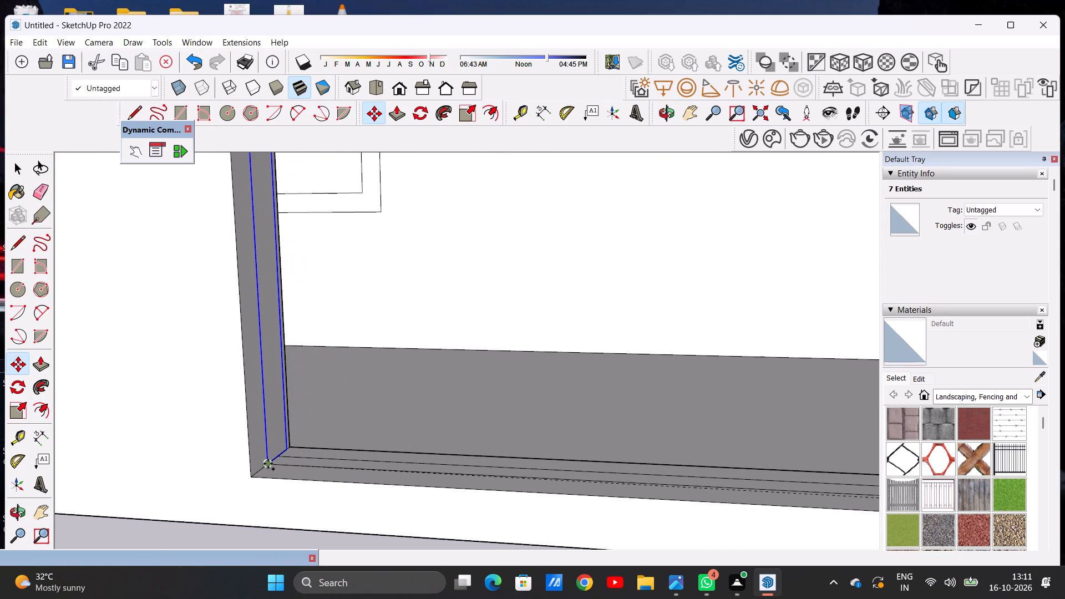
pyautogui.click(266, 463)
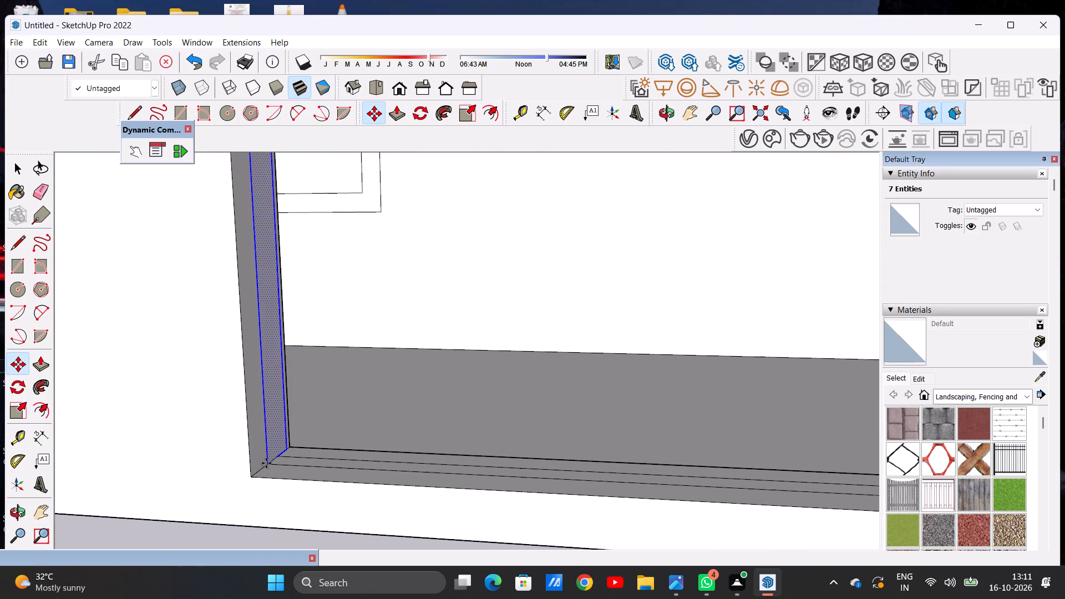
pyautogui.press('space')
pyautogui.scroll(-17, 338, 410)
pyautogui.click(339, 438)
pyautogui.scroll(2, 384, 373)
pyautogui.scroll(-1, 384, 373)
pyautogui.scroll(3, 384, 373)
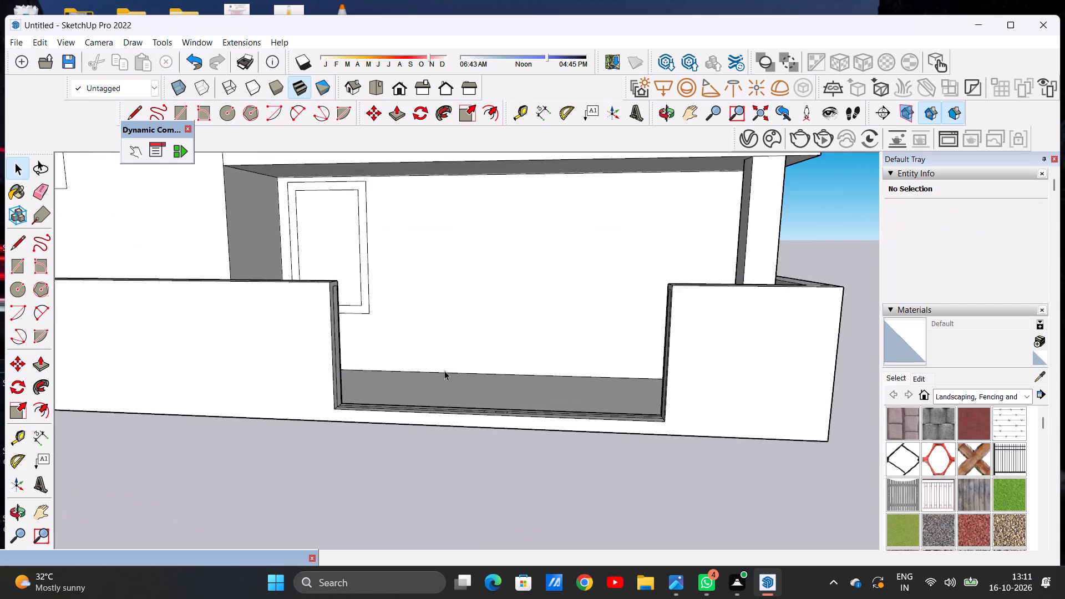
# Examine how the widened post outlines sit on the two wall ends, comparing both sides of the gate opening.
pyautogui.scroll(1, 444, 370)
pyautogui.moveTo(437, 369); pyautogui.dragTo(231, 424, button='middle')
pyautogui.scroll(6, 298, 302)
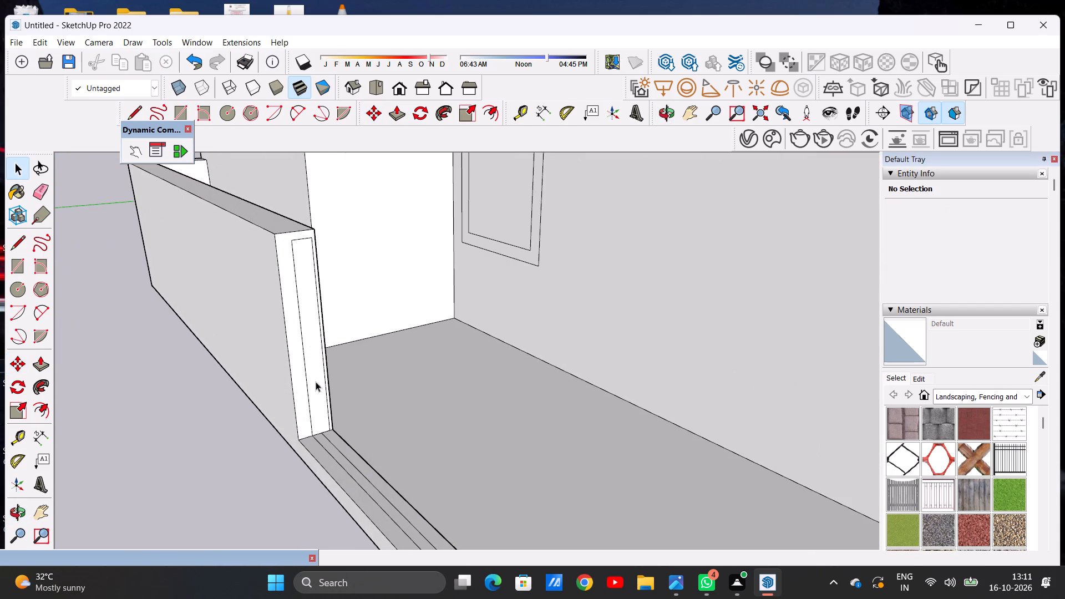
pyautogui.scroll(-11, 316, 382)
pyautogui.moveTo(308, 392); pyautogui.dragTo(693, 400, button='middle')
pyautogui.scroll(7, 626, 392)
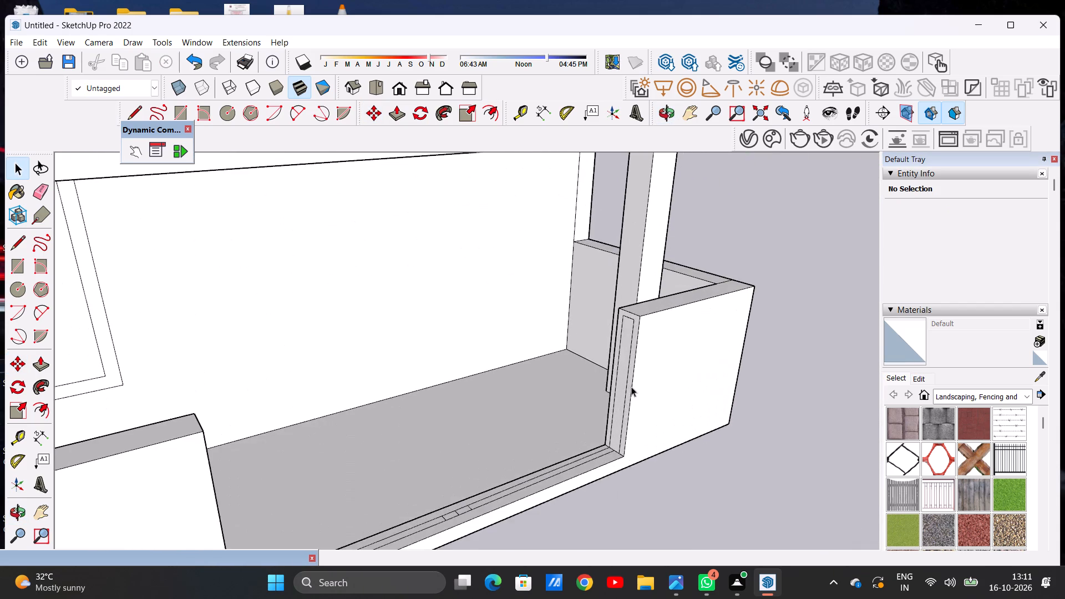
pyautogui.moveTo(675, 393); pyautogui.dragTo(481, 382, button='middle')
pyautogui.scroll(-11, 610, 377)
pyautogui.scroll(5, 428, 347)
pyautogui.moveTo(437, 380); pyautogui.dragTo(328, 360, button='middle')
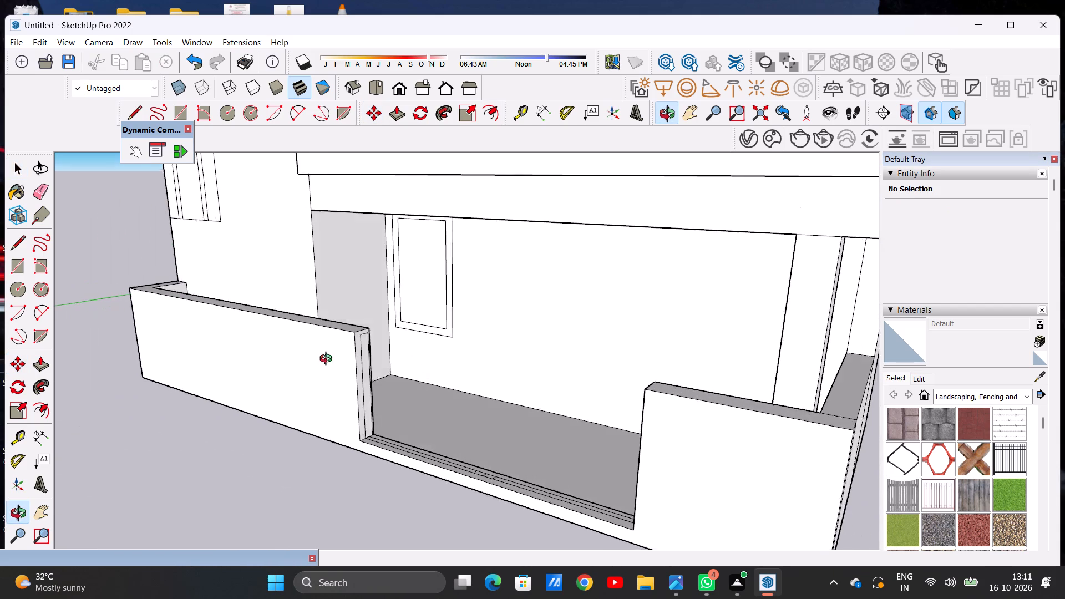
pyautogui.moveTo(328, 360); pyautogui.dragTo(327, 362, button='middle')
# Move the post outline on the long wall's end face outward so its bottom outer corner meets the sill's outer line.
pyautogui.scroll(12, 352, 382)
pyautogui.click(377, 444)
pyautogui.click(377, 444)
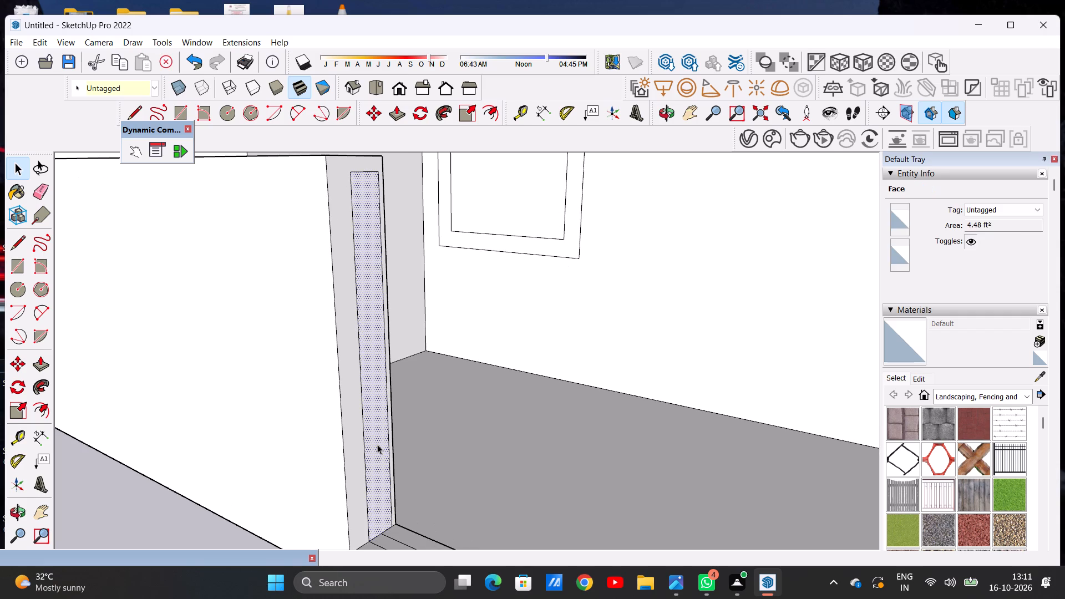
pyautogui.click(377, 444)
pyautogui.press('m')
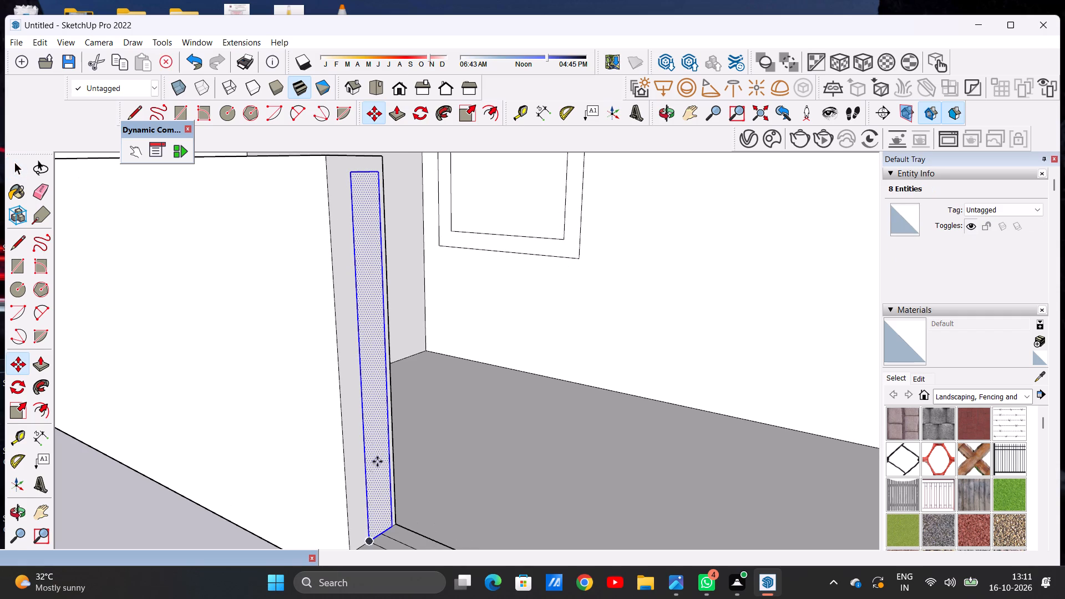
pyautogui.scroll(-9, 383, 422)
pyautogui.scroll(18, 382, 469)
pyautogui.click(368, 432)
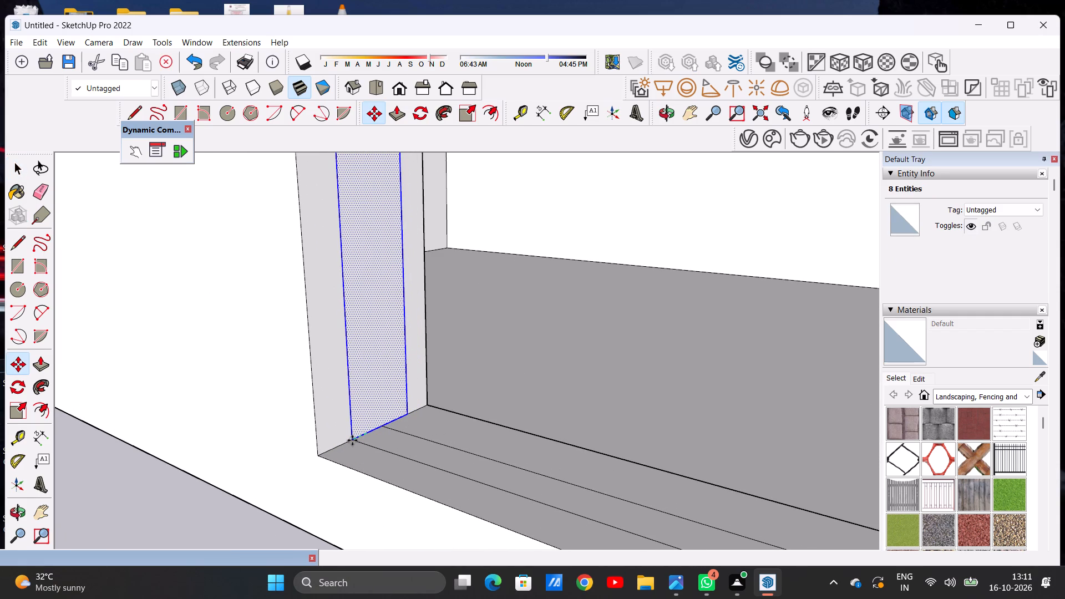
pyautogui.click(351, 441)
pyautogui.press('space')
pyautogui.scroll(-9, 414, 357)
pyautogui.click(327, 446)
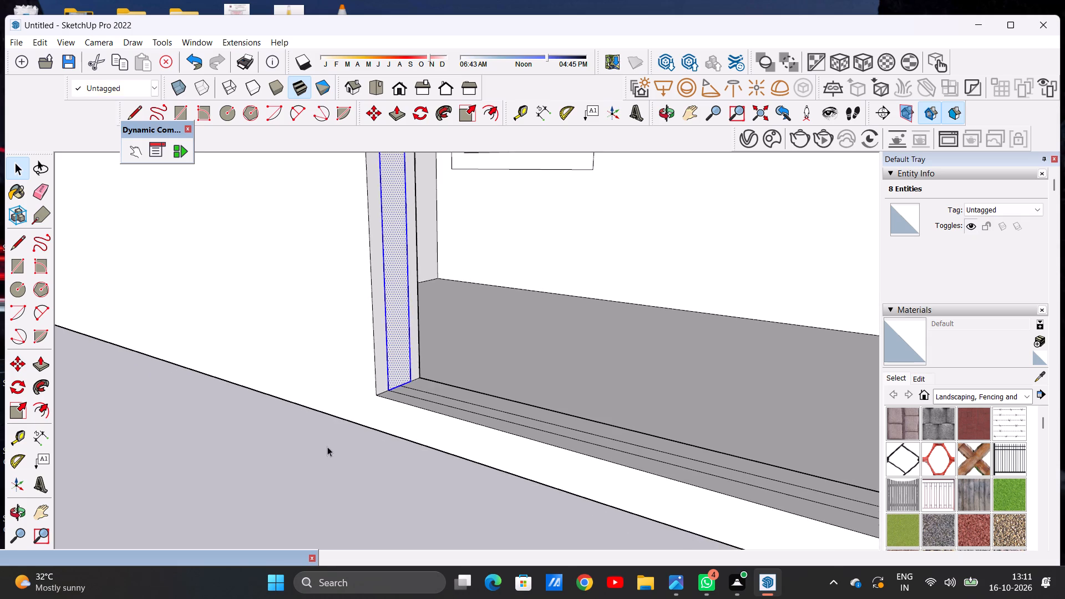
# Examine the gate opening's sill lines and small centre marks between the two wall ends.
pyautogui.scroll(-11, 395, 447)
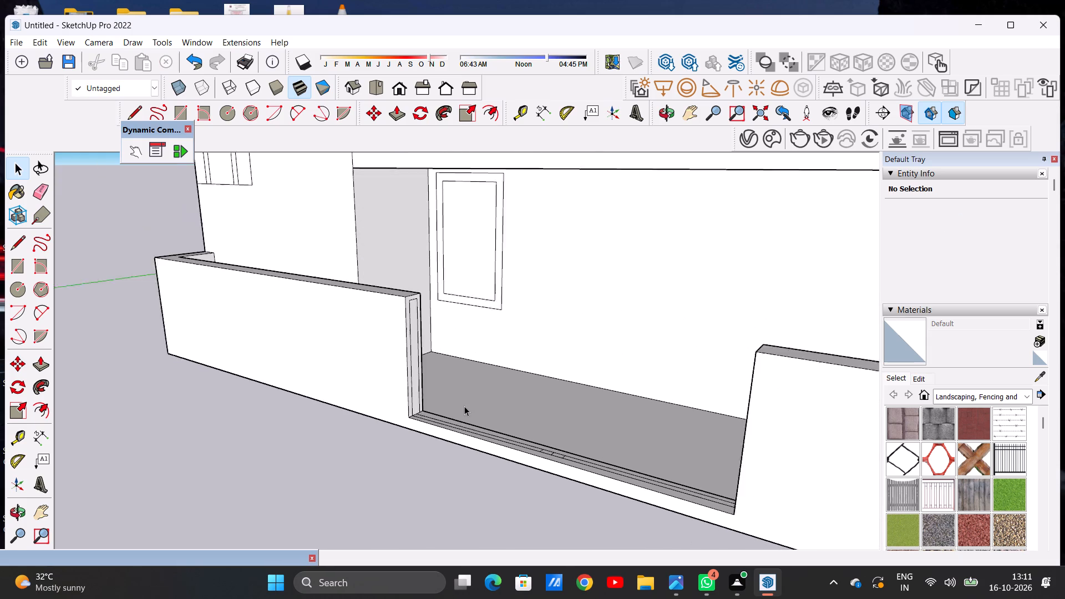
pyautogui.scroll(-2, 464, 406)
pyautogui.moveTo(450, 398); pyautogui.dragTo(642, 489, button='middle')
pyautogui.scroll(5, 584, 424)
pyautogui.moveTo(625, 436); pyautogui.dragTo(555, 483, button='middle')
pyautogui.scroll(3, 625, 500)
pyautogui.scroll(-4, 437, 410)
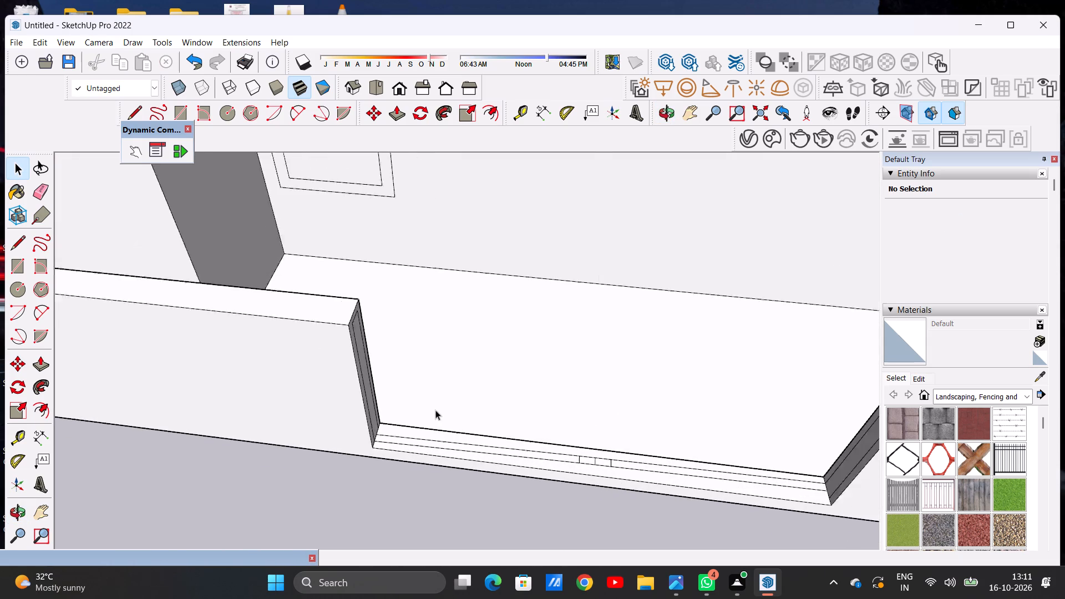
pyautogui.scroll(-1, 435, 410)
pyautogui.scroll(5, 595, 463)
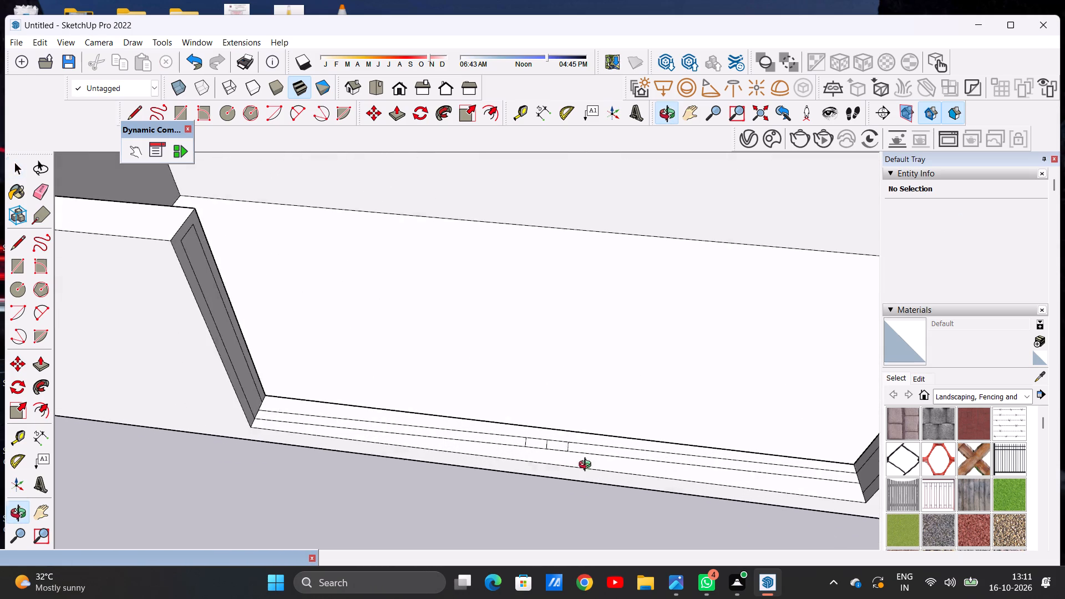
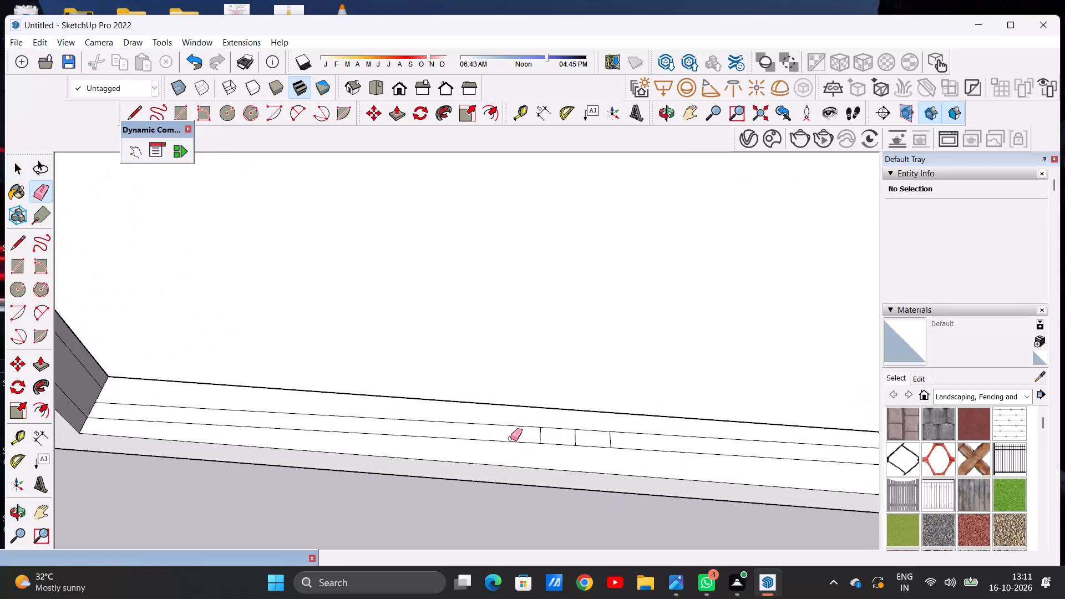
# Erase the two lengthwise lines and the short cross lines on the sill of the front boundary wall's gate opening.
pyautogui.scroll(-1, 510, 438)
pyautogui.scroll(2, 510, 438)
pyautogui.moveTo(498, 411); pyautogui.dragTo(502, 439)
pyautogui.moveTo(549, 428); pyautogui.dragTo(551, 438)
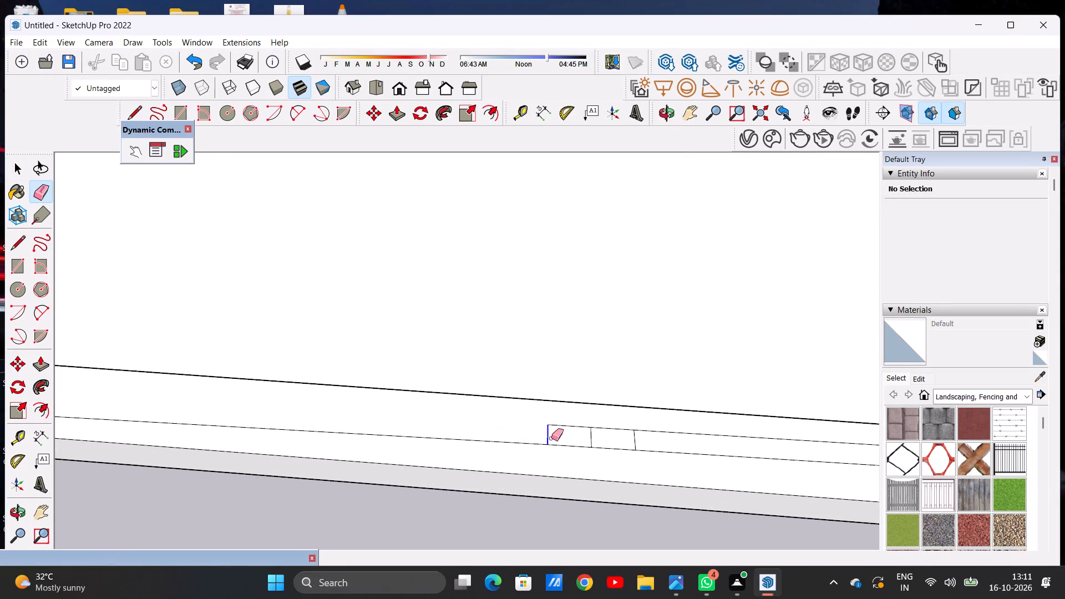
pyautogui.moveTo(551, 438); pyautogui.dragTo(552, 448)
pyautogui.moveTo(559, 422); pyautogui.dragTo(562, 434)
pyautogui.moveTo(536, 438); pyautogui.dragTo(535, 449)
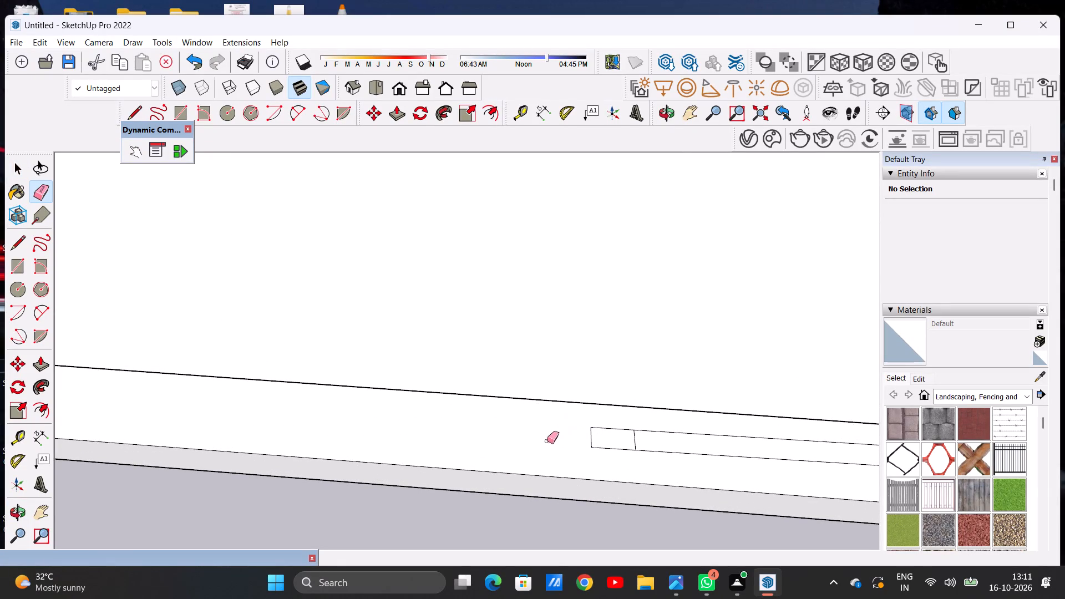
pyautogui.moveTo(605, 426); pyautogui.dragTo(608, 448)
pyautogui.click(592, 434)
pyautogui.moveTo(626, 435); pyautogui.dragTo(640, 438)
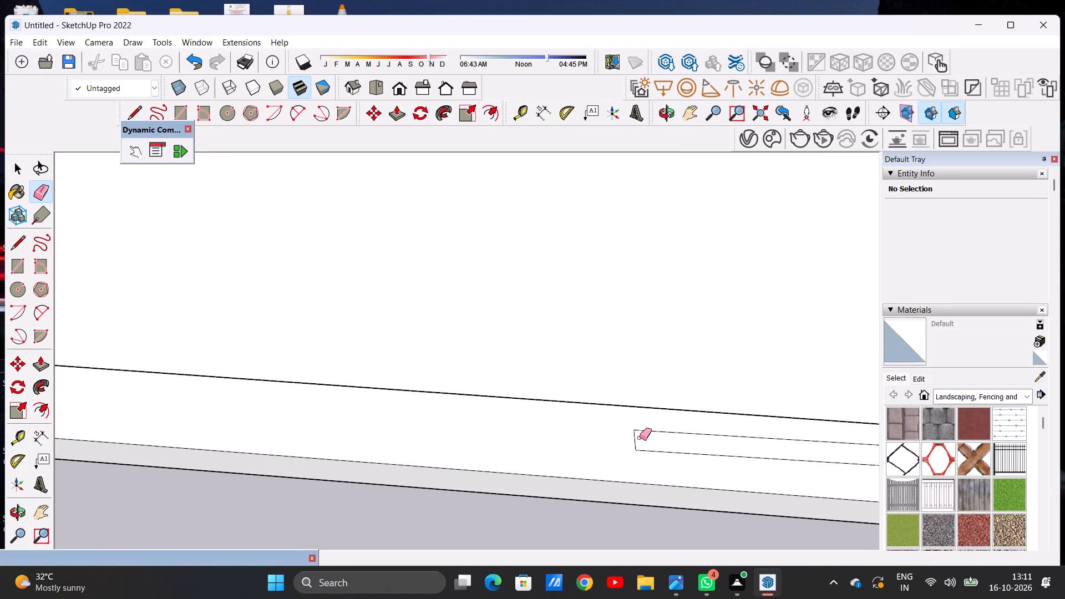
pyautogui.moveTo(640, 438); pyautogui.dragTo(661, 440)
pyautogui.moveTo(671, 424); pyautogui.dragTo(670, 455)
pyautogui.press('space')
# Draw a line along the gate opening's sill joining the inner edges of the two jambs' inset outlines.
pyautogui.scroll(-9, 585, 478)
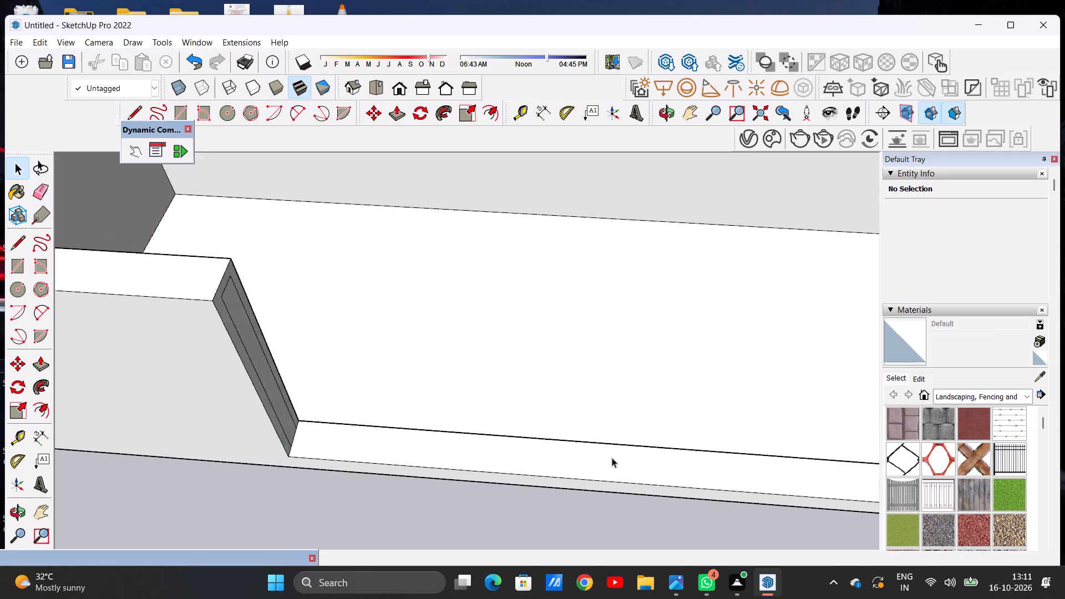
pyautogui.scroll(-8, 612, 458)
pyautogui.scroll(6, 572, 438)
pyautogui.scroll(1, 503, 474)
pyautogui.scroll(-5, 483, 465)
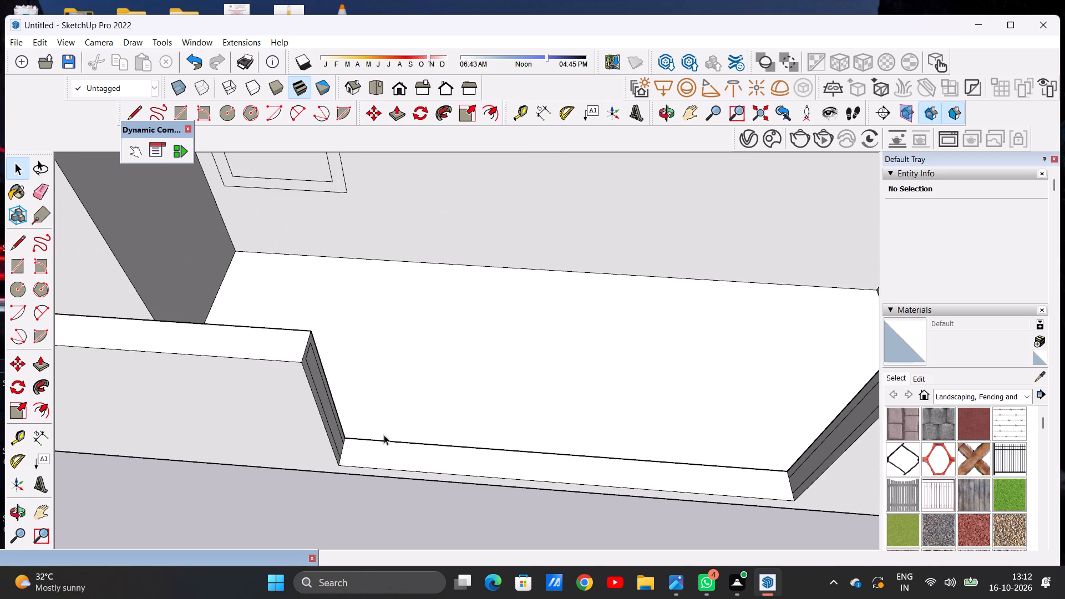
pyautogui.scroll(-5, 366, 441)
pyautogui.scroll(5, 550, 472)
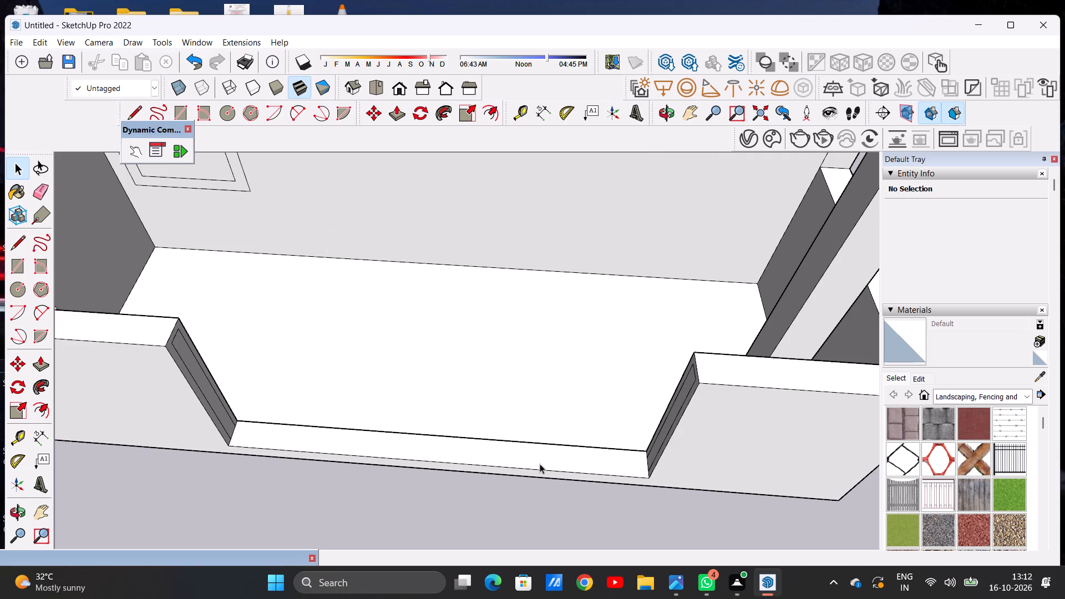
pyautogui.scroll(-4, 560, 434)
pyautogui.scroll(4, 605, 435)
pyautogui.moveTo(605, 440); pyautogui.dragTo(739, 421, button='middle')
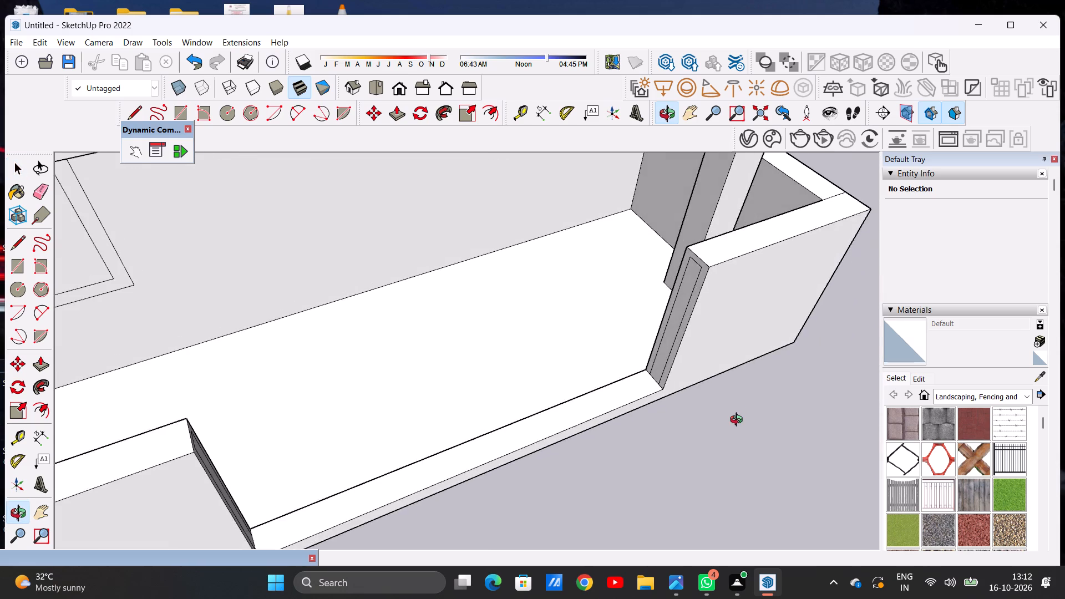
pyautogui.moveTo(739, 421); pyautogui.dragTo(646, 439, button='middle')
pyautogui.scroll(-5, 693, 375)
pyautogui.moveTo(635, 425); pyautogui.dragTo(592, 464, button='middle')
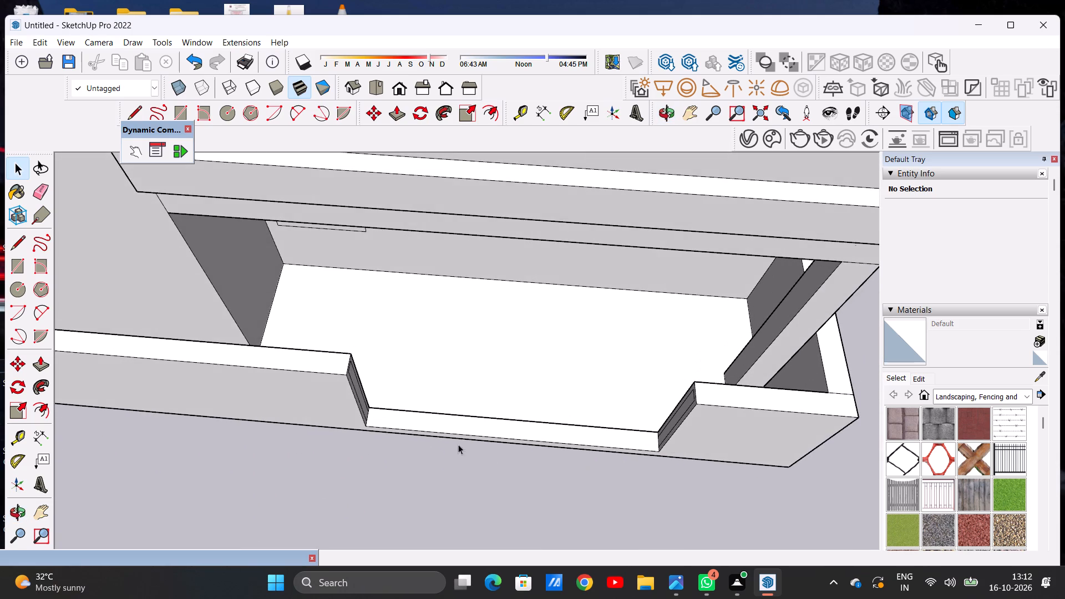
pyautogui.scroll(3, 352, 402)
pyautogui.moveTo(368, 411); pyautogui.dragTo(379, 457, button='middle')
pyautogui.scroll(3, 413, 438)
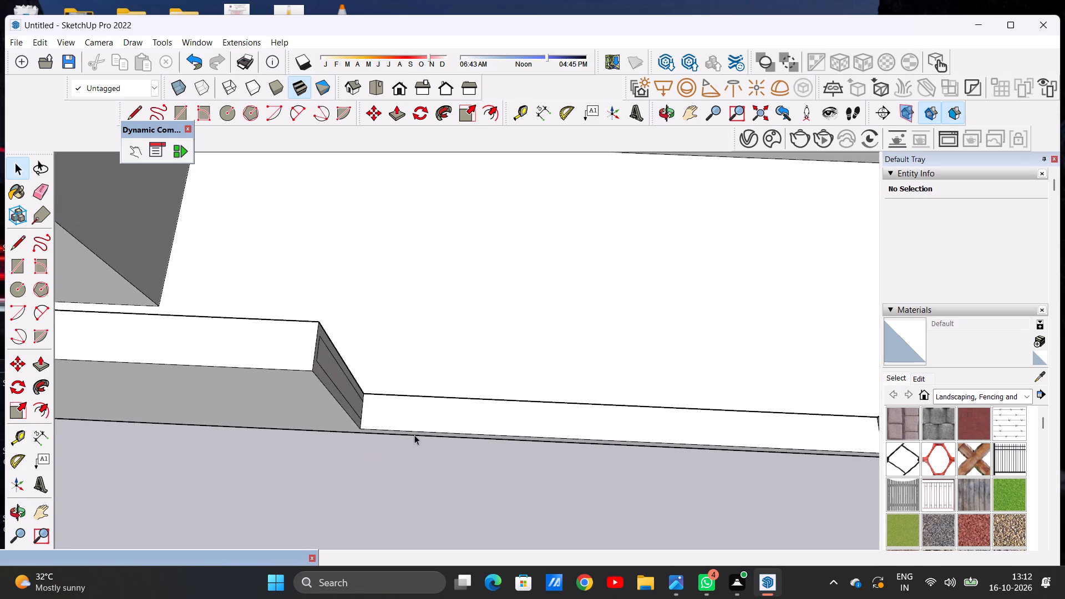
pyautogui.press('l')
pyautogui.scroll(8, 280, 353)
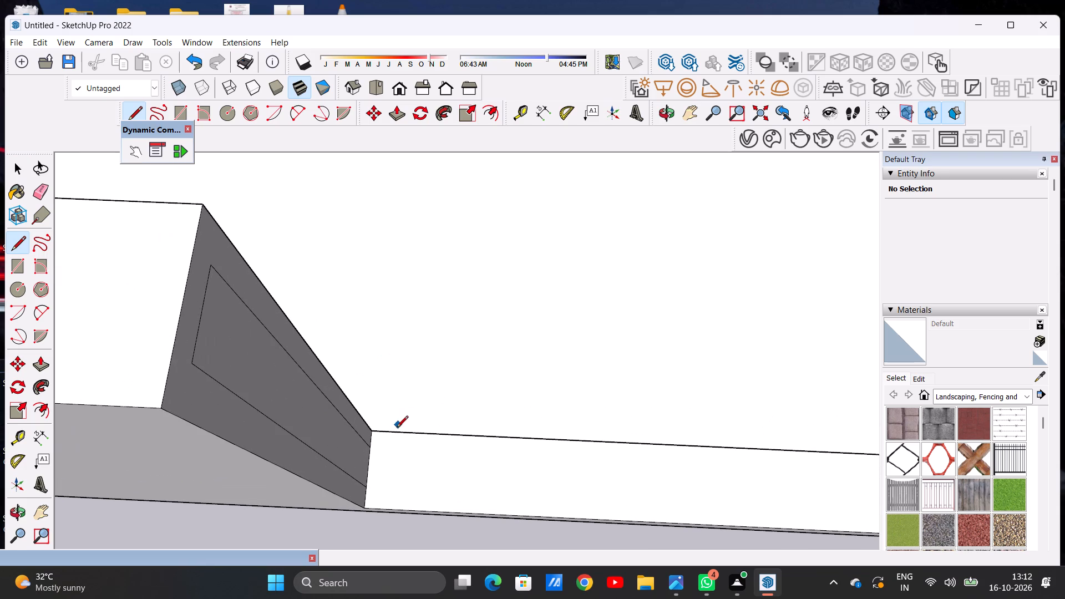
pyautogui.click(371, 444)
pyautogui.scroll(-11, 434, 459)
pyautogui.scroll(3, 807, 491)
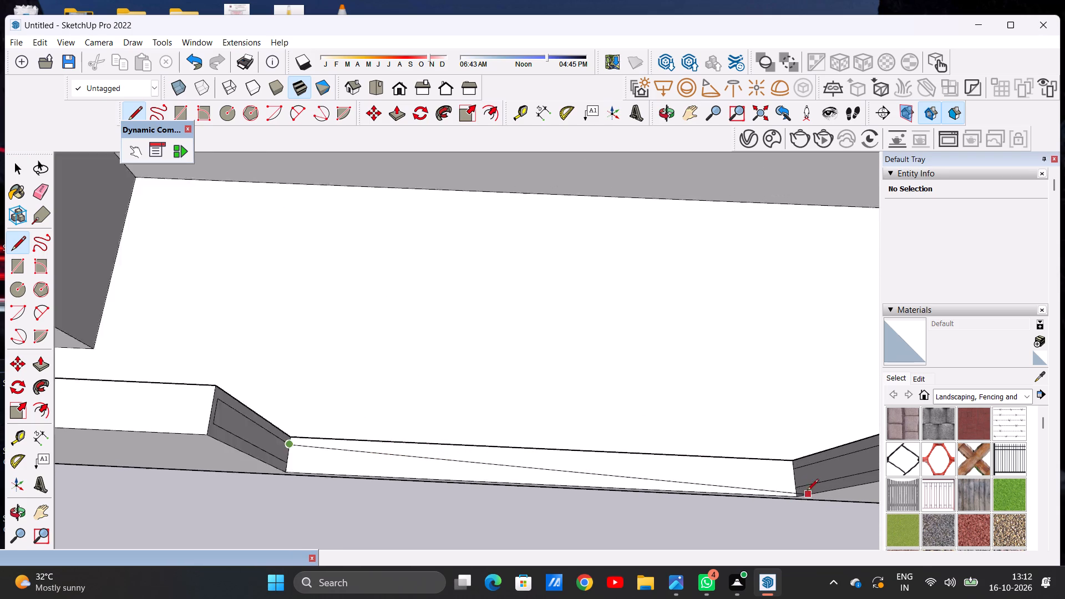
pyautogui.scroll(8, 807, 491)
pyautogui.click(788, 454)
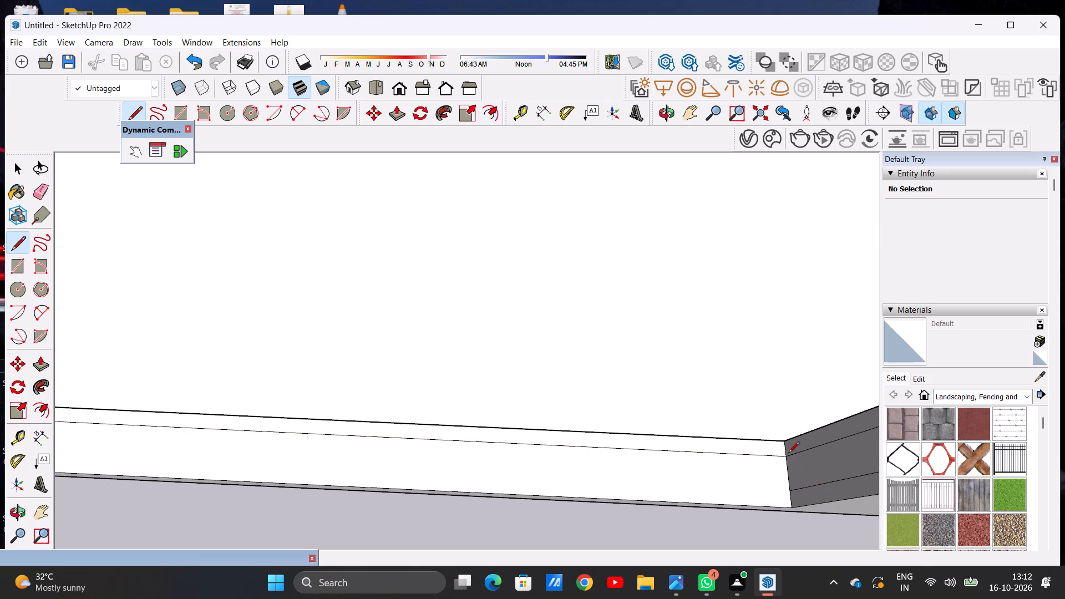
# Draw a second, parallel line along the sill joining the outer edges of the two jambs' inset outlines.
pyautogui.click(788, 489)
pyautogui.scroll(-7, 729, 471)
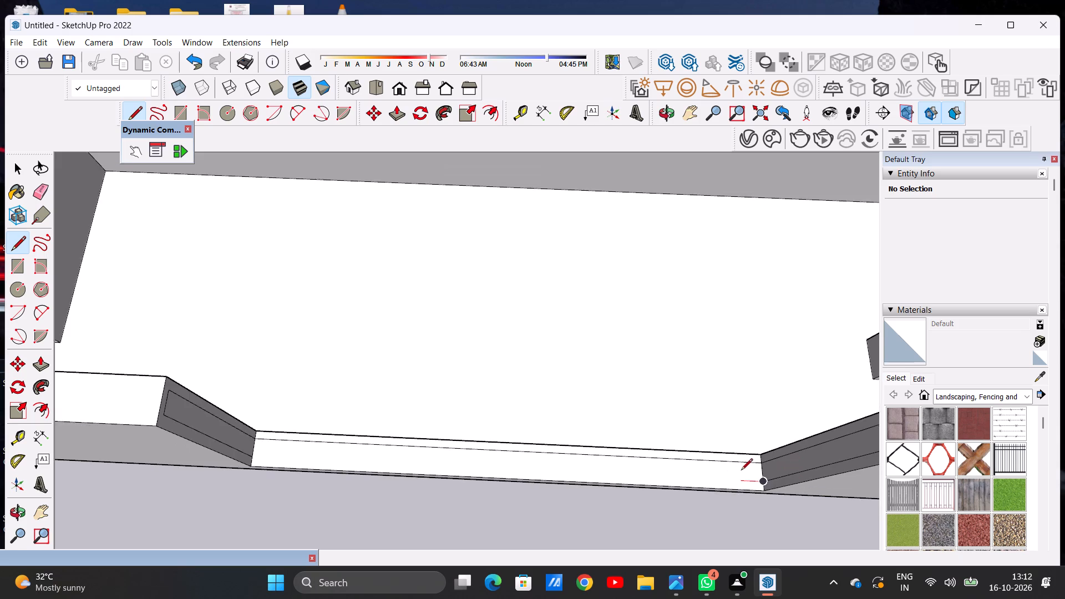
pyautogui.scroll(-6, 741, 471)
pyautogui.scroll(16, 454, 463)
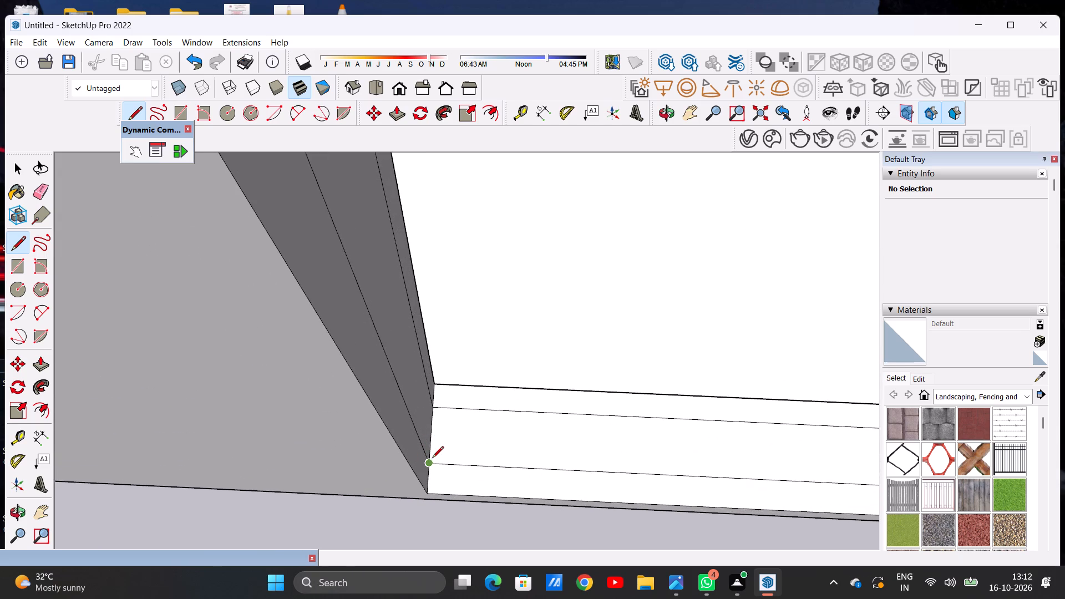
pyautogui.click(432, 459)
pyautogui.press('space')
# Examine where the outer sill line meets the jamb's inset outline and how both lines run along the sill.
pyautogui.scroll(1, 432, 459)
pyautogui.scroll(-1, 432, 459)
pyautogui.scroll(20, 432, 459)
pyautogui.scroll(11, 432, 459)
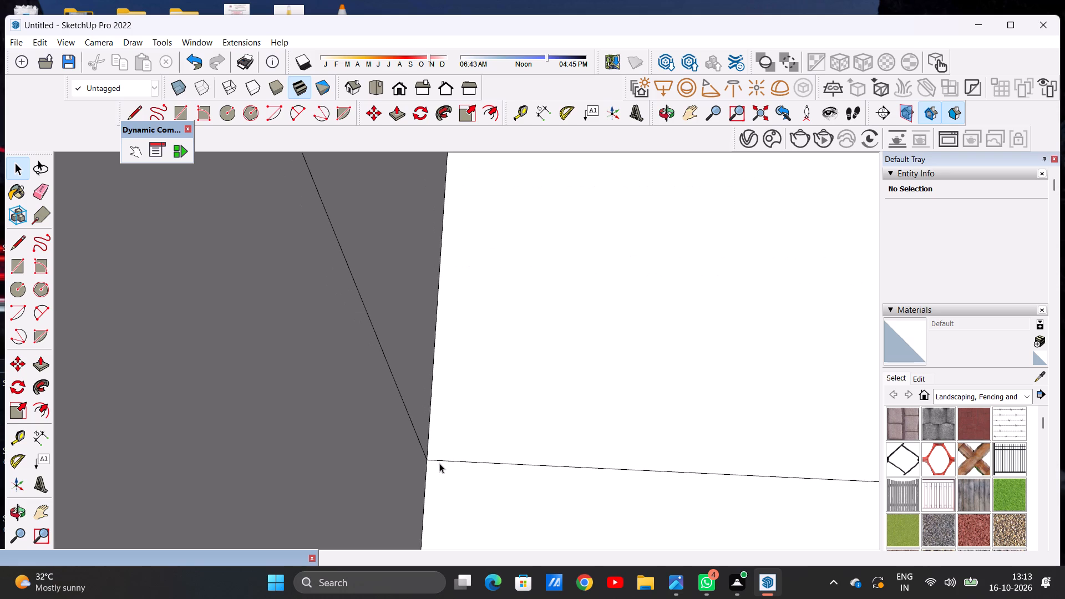
pyautogui.press('space')
pyautogui.scroll(-8, 508, 327)
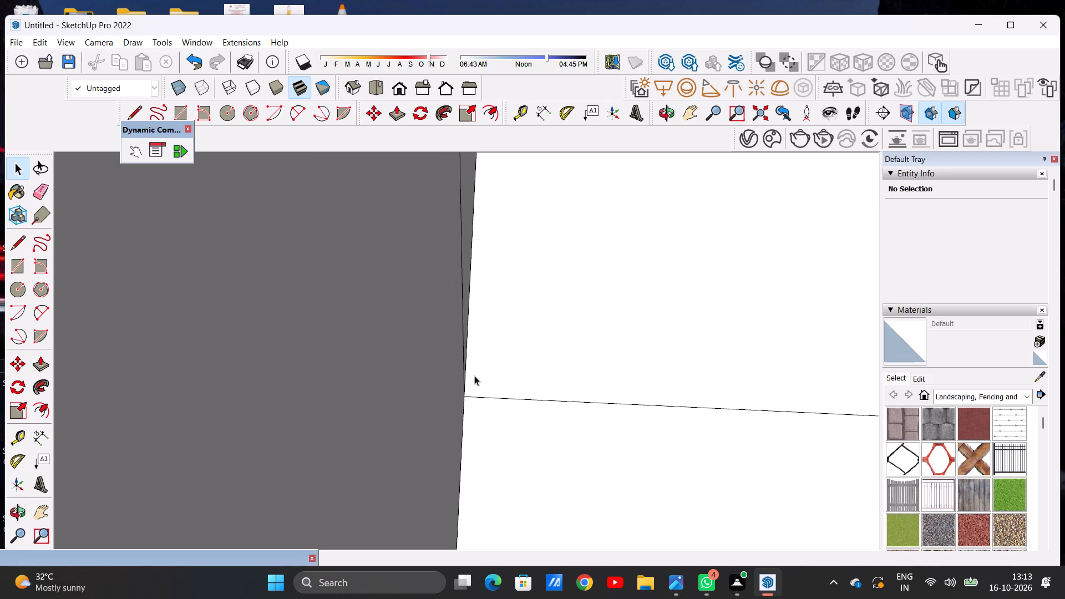
pyautogui.scroll(-20, 474, 375)
pyautogui.scroll(-20, 474, 375)
pyautogui.scroll(-7, 474, 375)
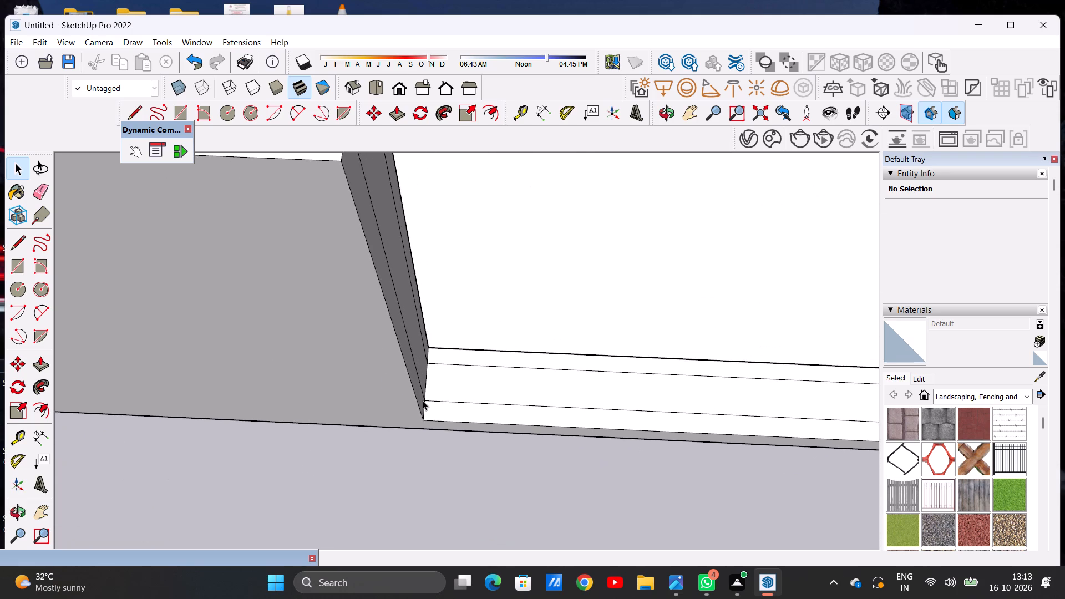
pyautogui.scroll(-12, 453, 369)
pyautogui.scroll(7, 566, 366)
pyautogui.scroll(-10, 551, 367)
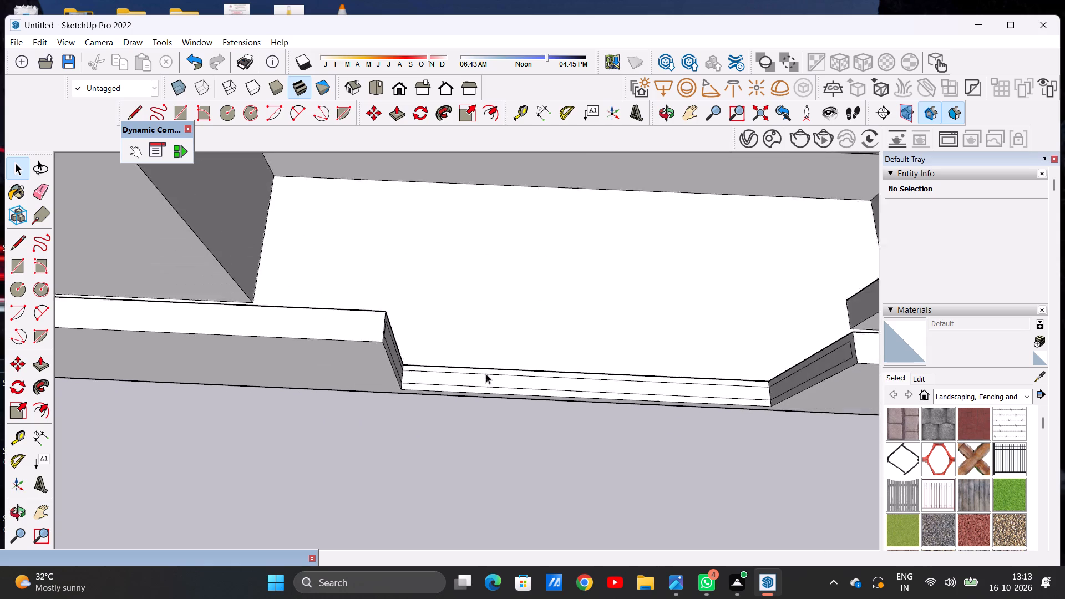
pyautogui.scroll(-2, 486, 374)
pyautogui.scroll(8, 578, 382)
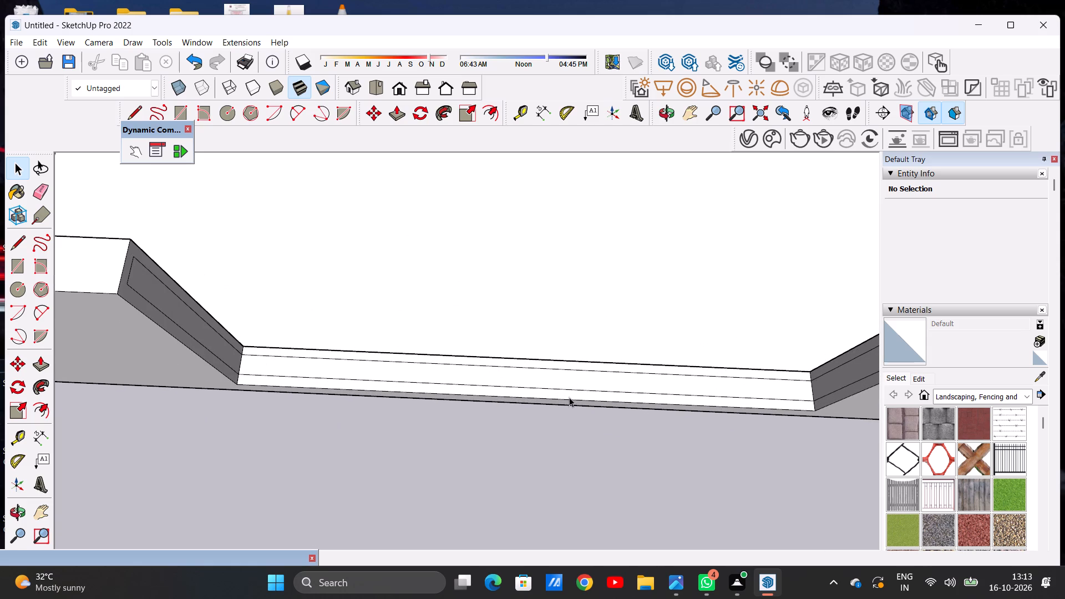
# Draw three short cross lines between the two sill lines near mid-length, the third midway between the other two.
pyautogui.press('l')
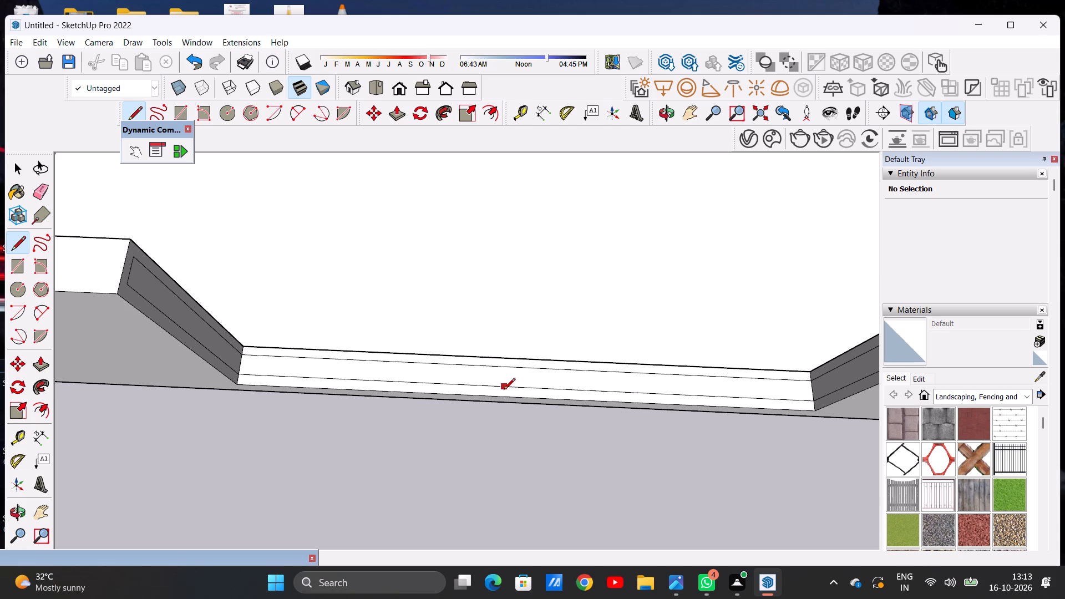
pyautogui.click(501, 390)
pyautogui.click(501, 369)
pyautogui.click(564, 390)
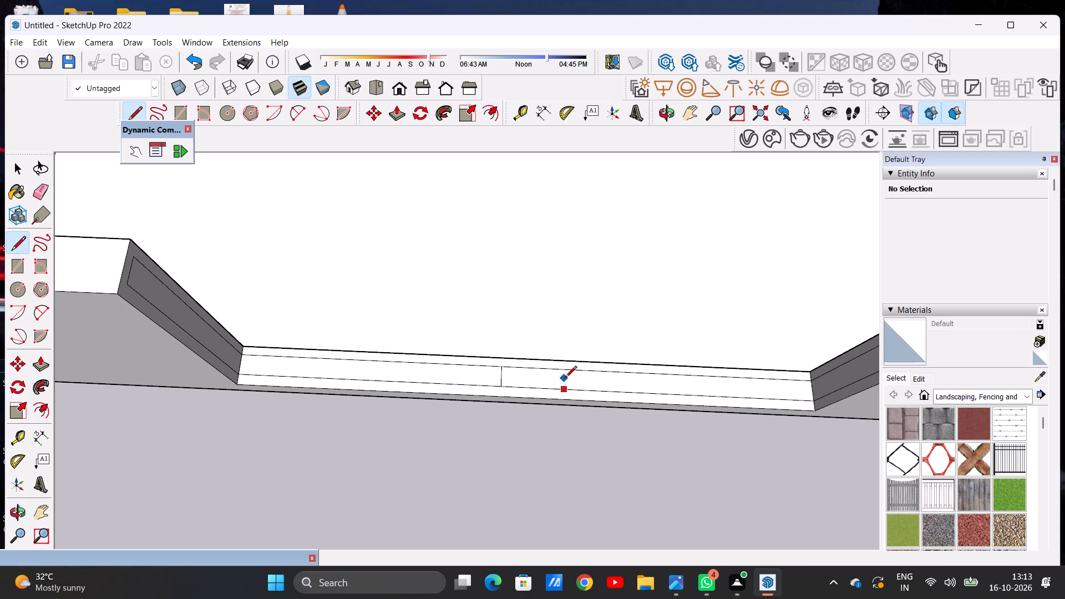
pyautogui.click(567, 372)
pyautogui.click(534, 391)
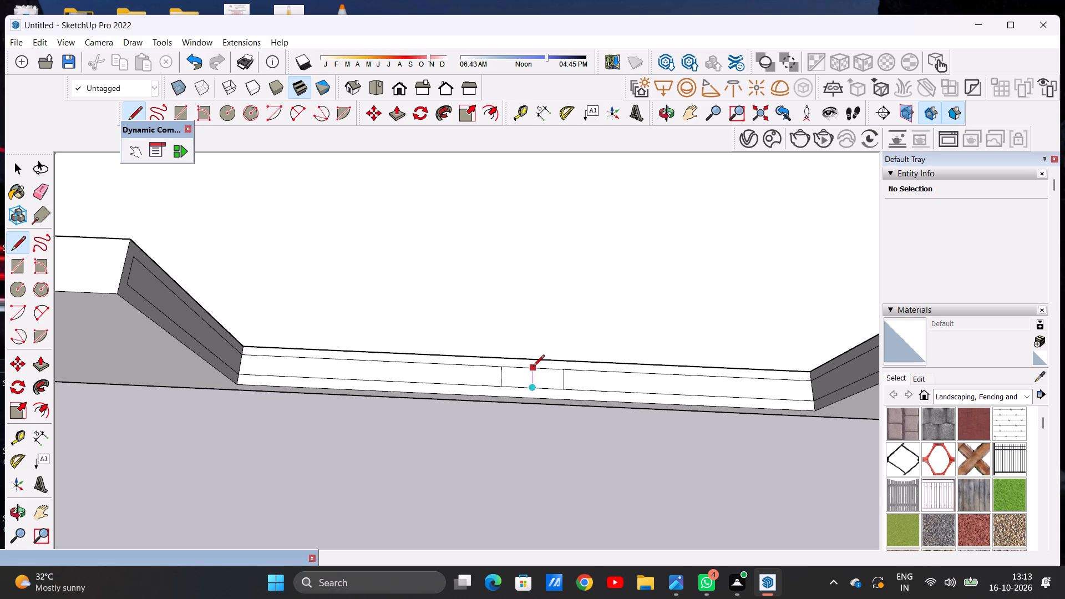
pyautogui.click(533, 369)
pyautogui.press('space')
# Push/Pull the inset strip on the shorter wall segment's jamb slightly outward into the gate opening.
pyautogui.scroll(-3, 593, 453)
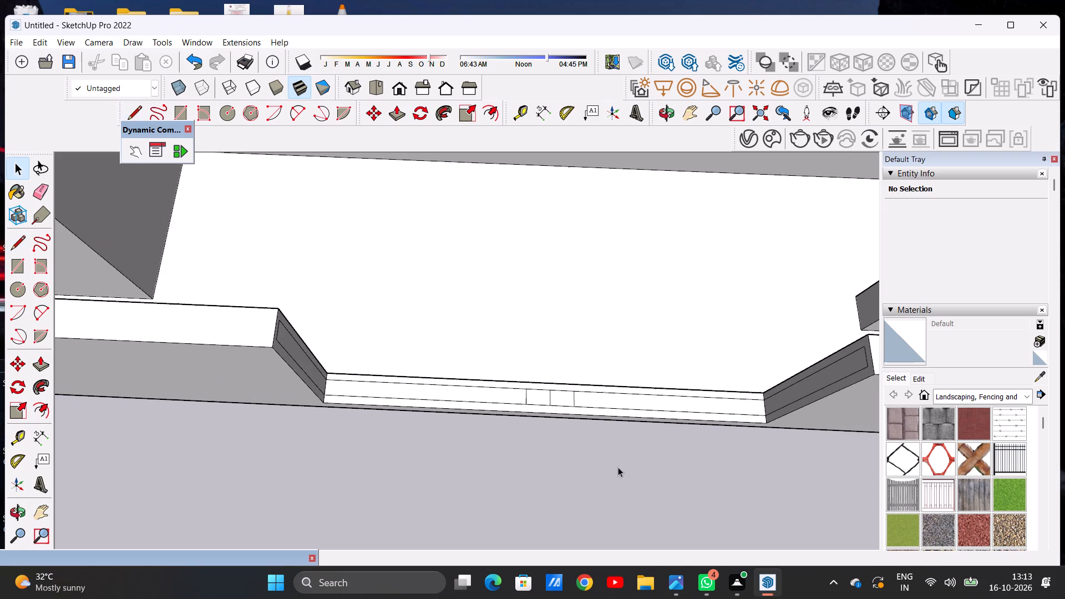
pyautogui.scroll(-5, 618, 467)
pyautogui.moveTo(637, 452); pyautogui.dragTo(702, 278, button='middle')
pyautogui.scroll(4, 747, 268)
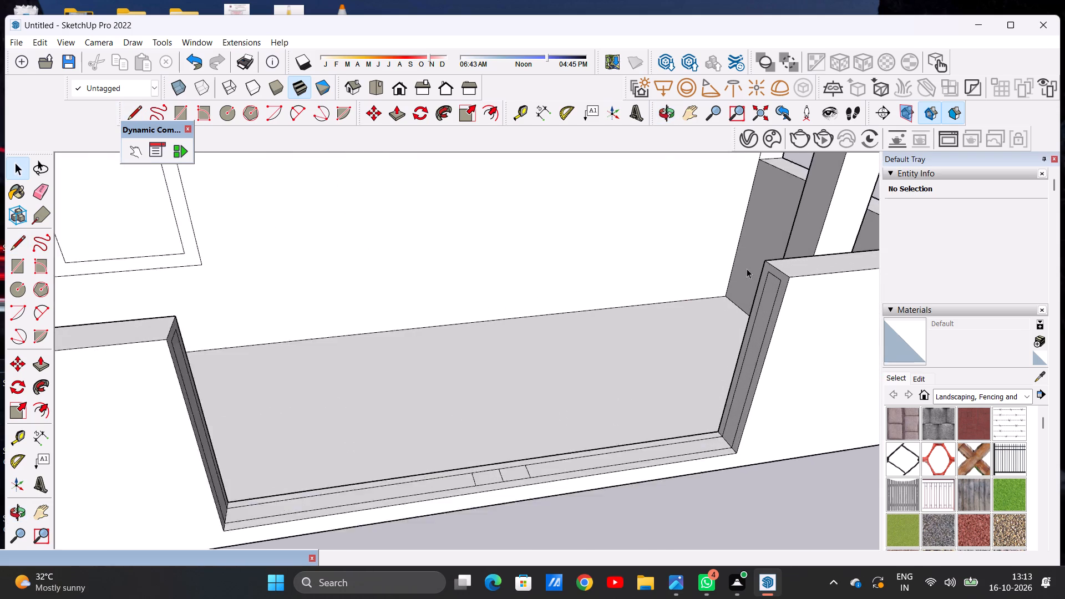
pyautogui.scroll(1, 747, 268)
pyautogui.press('p')
pyautogui.scroll(6, 796, 288)
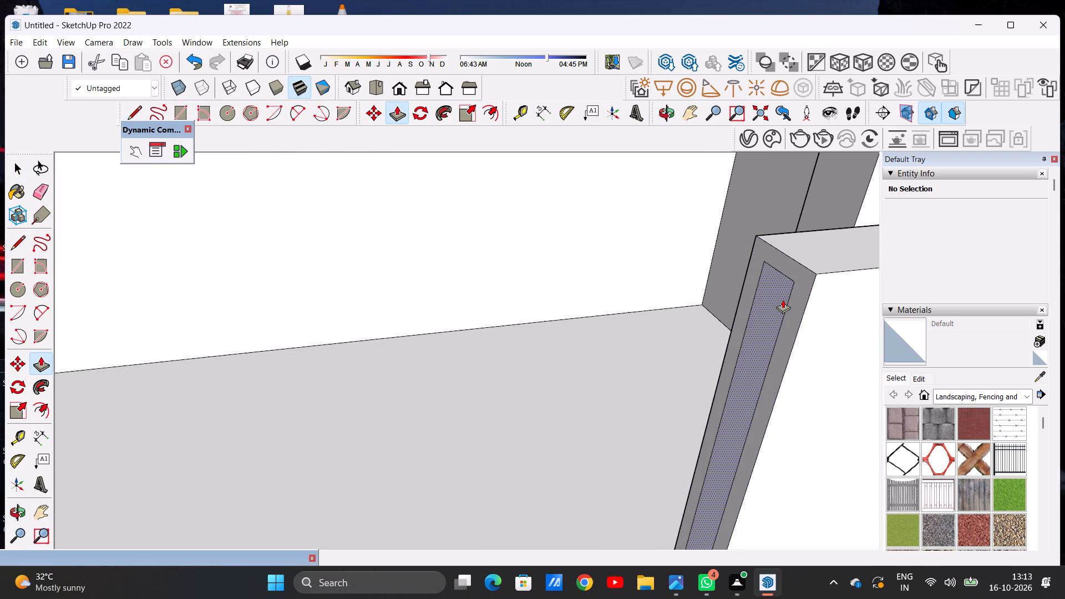
pyautogui.click(783, 299)
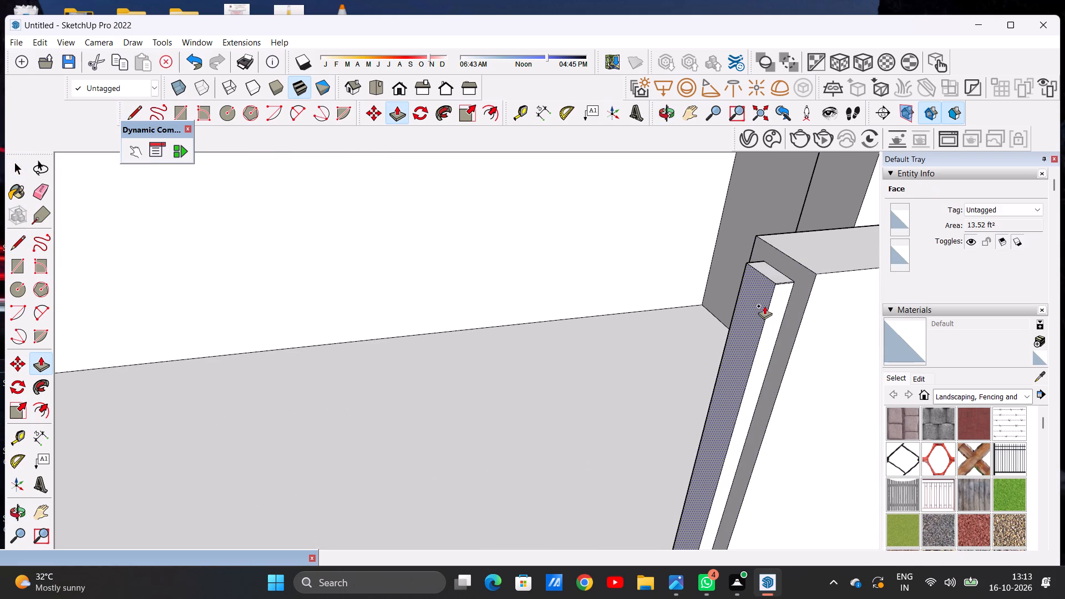
pyautogui.click(764, 306)
# Push/Pull the matching inset strip on the longer wall segment's jamb slightly outward into the gate opening.
pyautogui.scroll(-20, 764, 307)
pyautogui.moveTo(654, 370); pyautogui.dragTo(428, 264, button='middle')
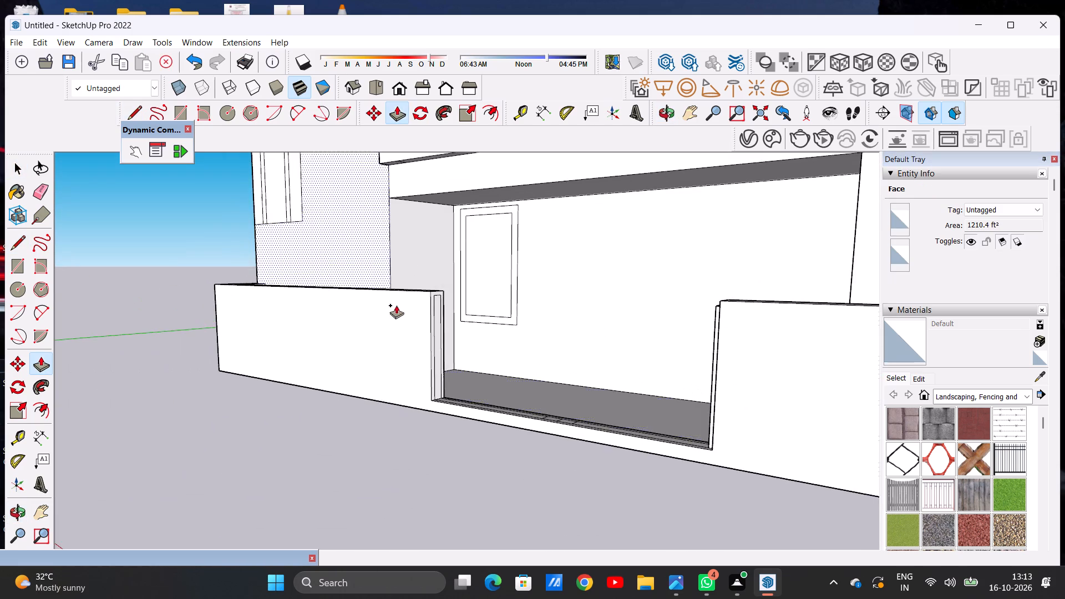
pyautogui.scroll(12, 397, 305)
pyautogui.click(460, 289)
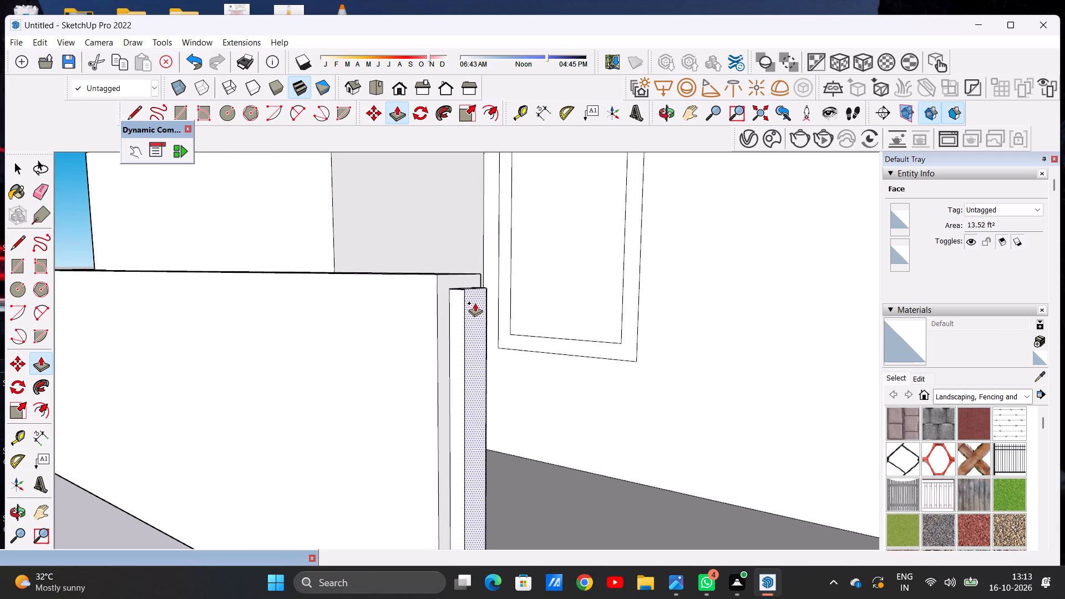
pyautogui.click(475, 303)
# Push/Pull the inset strip on the shorter wall segment's jamb further out into the gate opening.
pyautogui.scroll(-12, 468, 346)
pyautogui.moveTo(448, 430); pyautogui.dragTo(549, 444, button='middle')
pyautogui.scroll(-8, 493, 435)
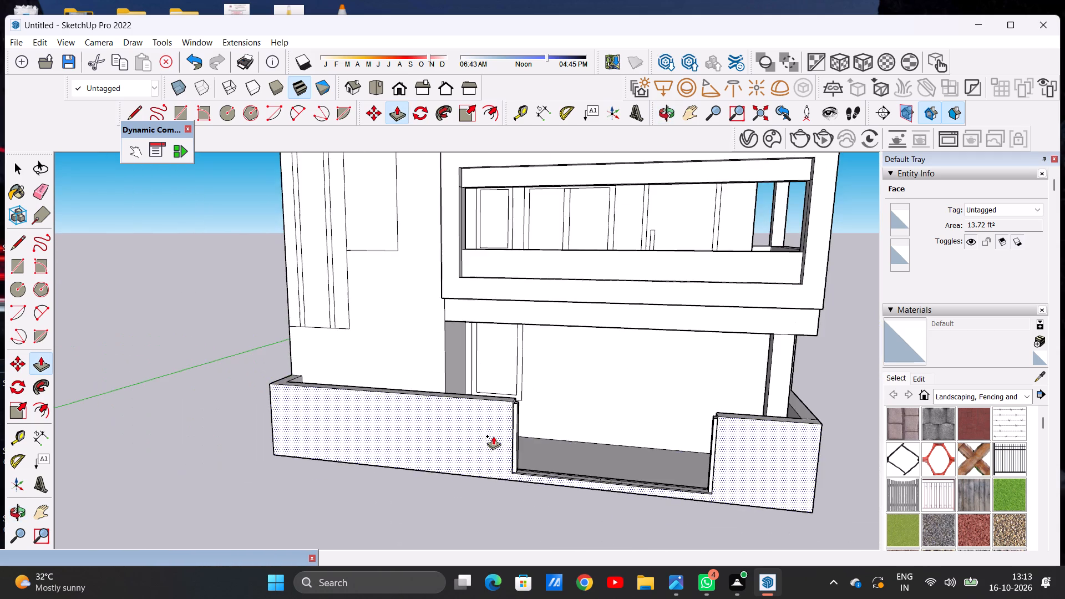
pyautogui.moveTo(503, 470); pyautogui.dragTo(673, 486, button='middle')
pyautogui.scroll(13, 686, 364)
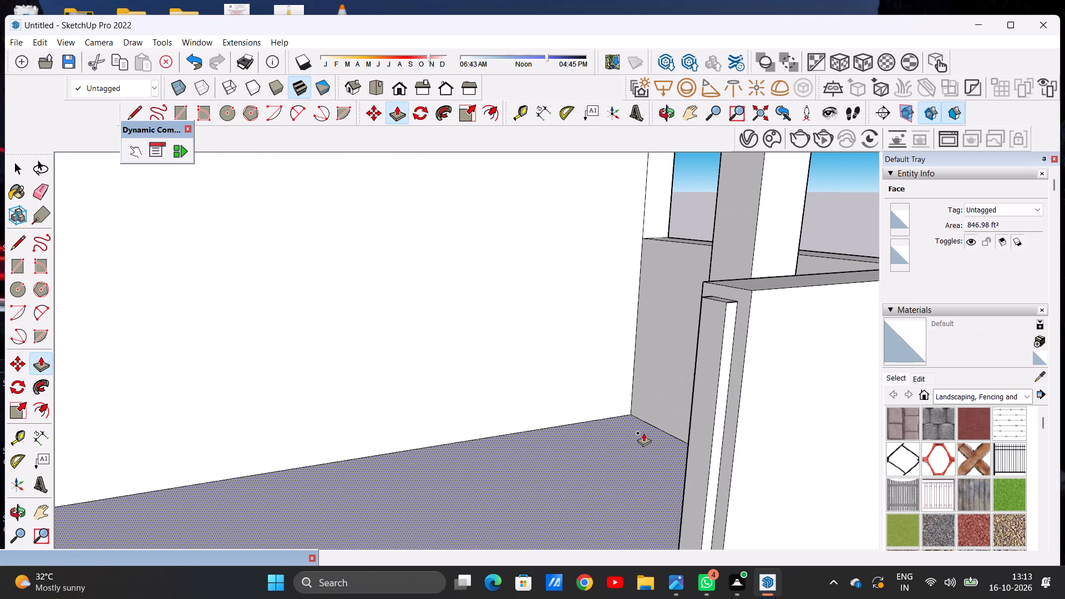
pyautogui.press('space')
pyautogui.press('p')
pyautogui.scroll(4, 716, 318)
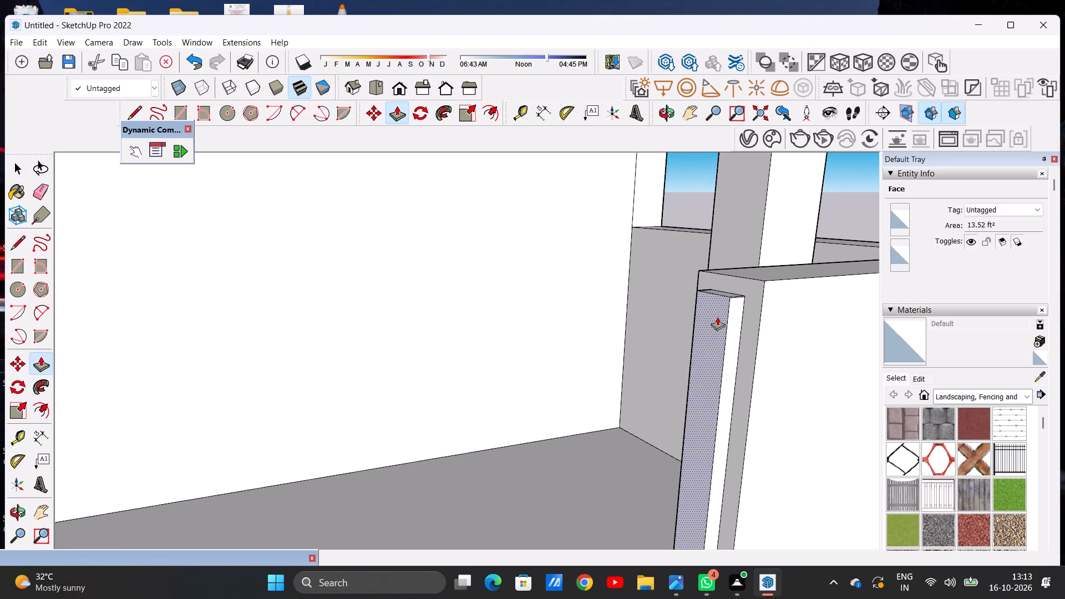
pyautogui.click(717, 317)
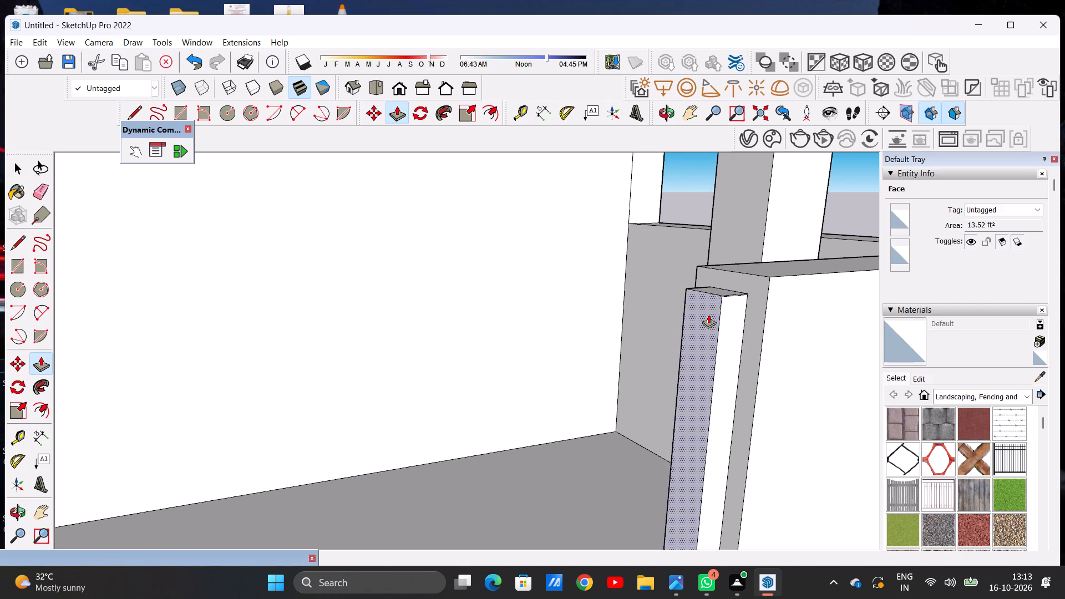
pyautogui.click(709, 314)
pyautogui.press('space')
# Push/Pull the long sill strip between the longer wall segment's jamb and the cross lines slightly upward.
pyautogui.scroll(-14, 600, 408)
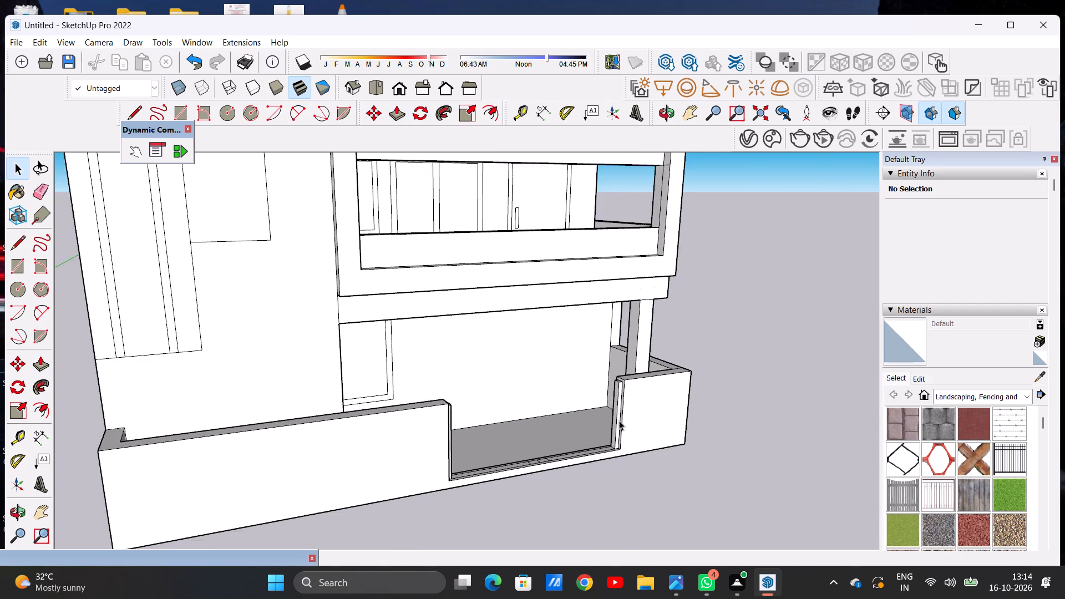
pyautogui.moveTo(617, 424); pyautogui.dragTo(588, 511, button='middle')
pyautogui.scroll(6, 533, 470)
pyautogui.scroll(1, 586, 455)
pyautogui.moveTo(585, 455); pyautogui.dragTo(510, 460, button='middle')
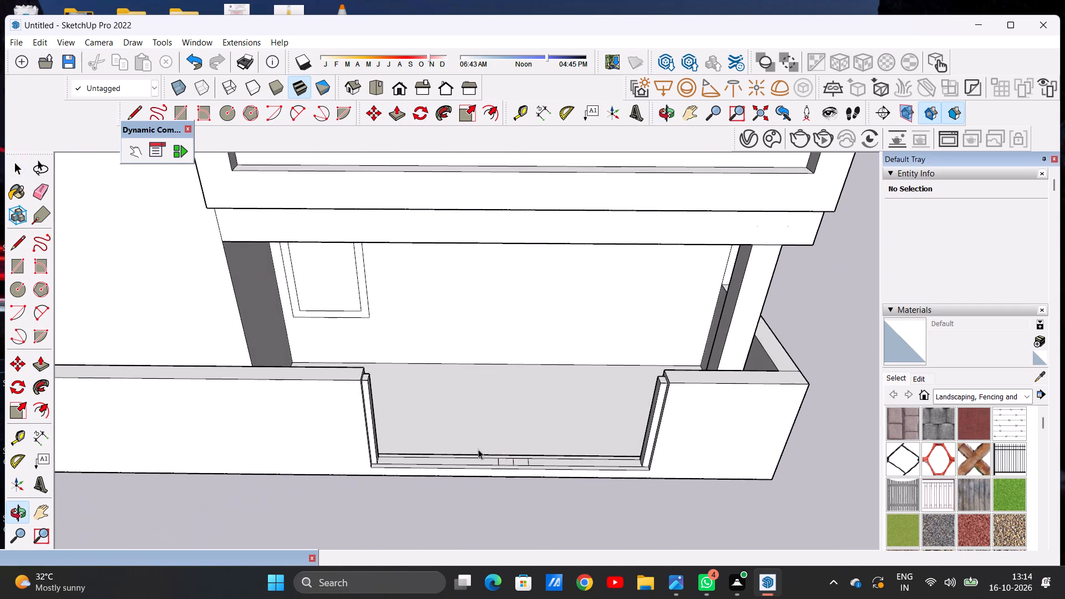
pyautogui.scroll(9, 478, 449)
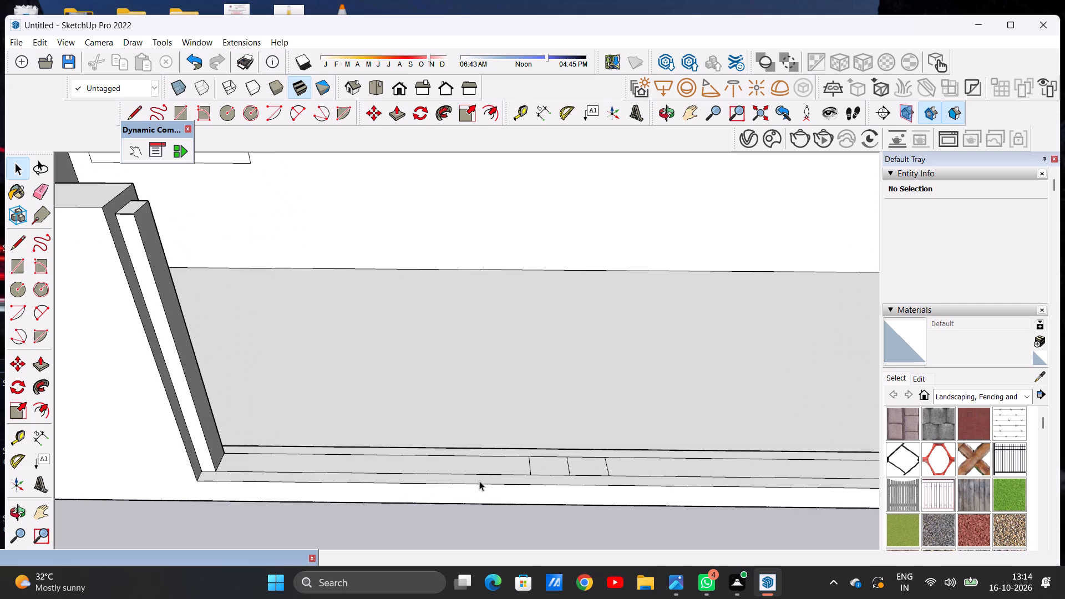
pyautogui.press('p')
pyautogui.scroll(1, 490, 473)
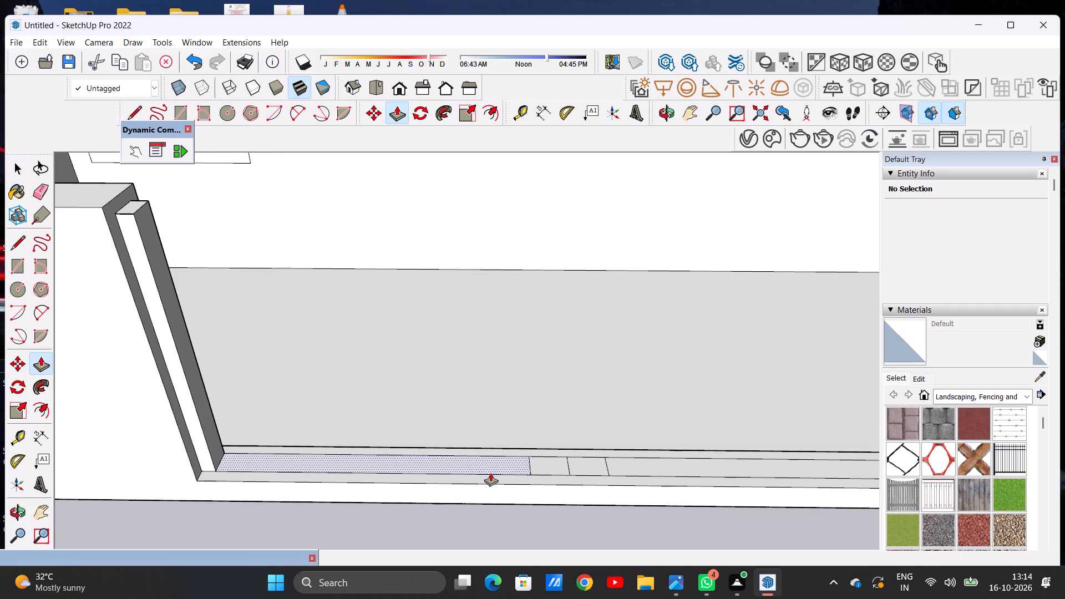
pyautogui.scroll(4, 490, 473)
pyautogui.click(506, 461)
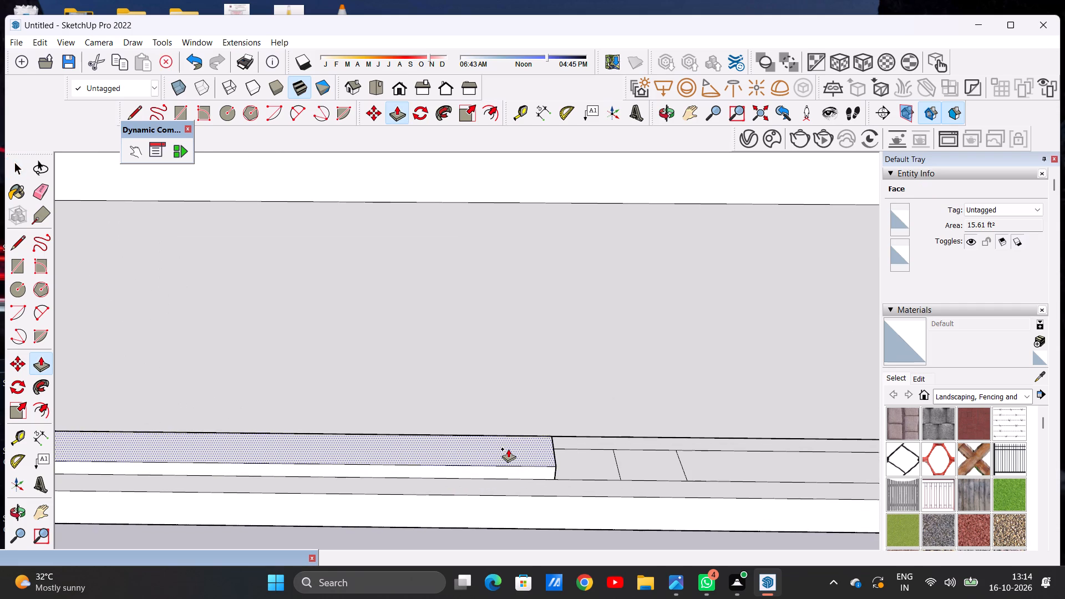
pyautogui.click(508, 448)
# Push/Pull the long sill strip on the shorter wall's side and the short section beside it upward to a similar height.
pyautogui.click(701, 464)
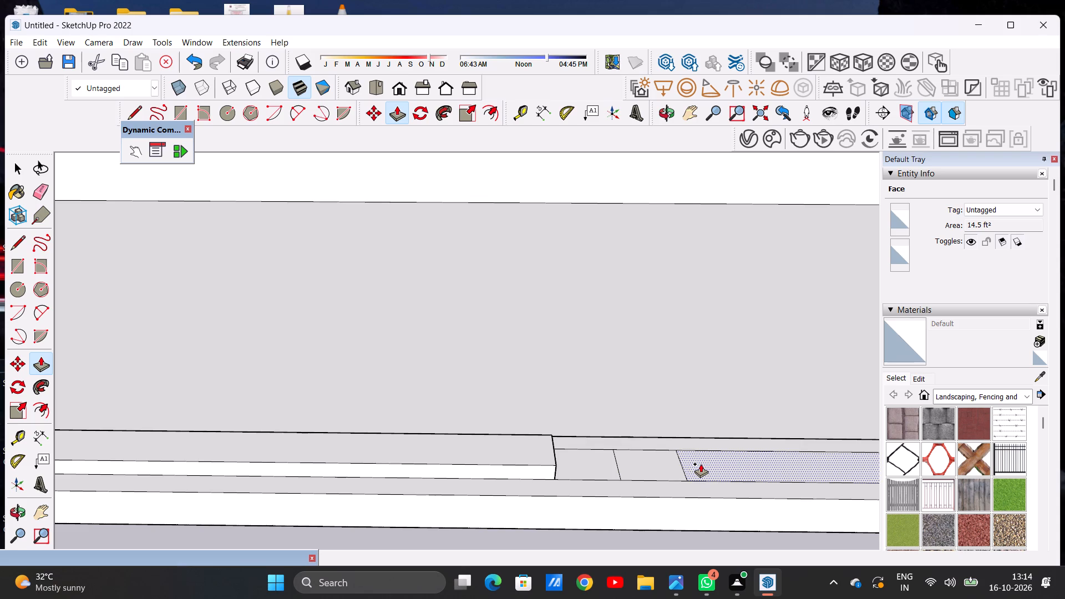
pyautogui.click(708, 450)
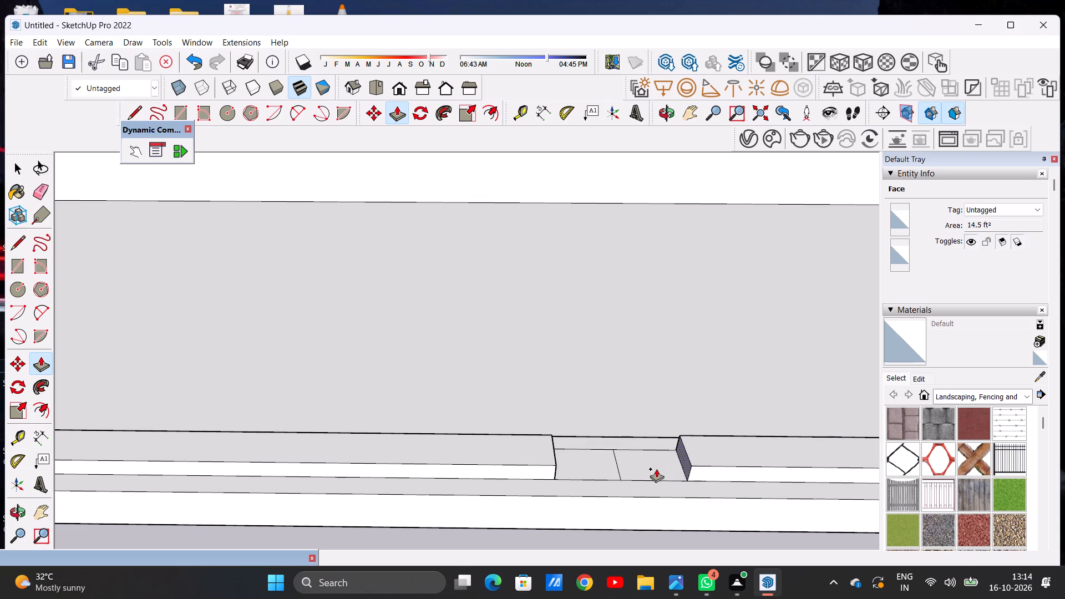
pyautogui.click(656, 469)
pyautogui.click(690, 460)
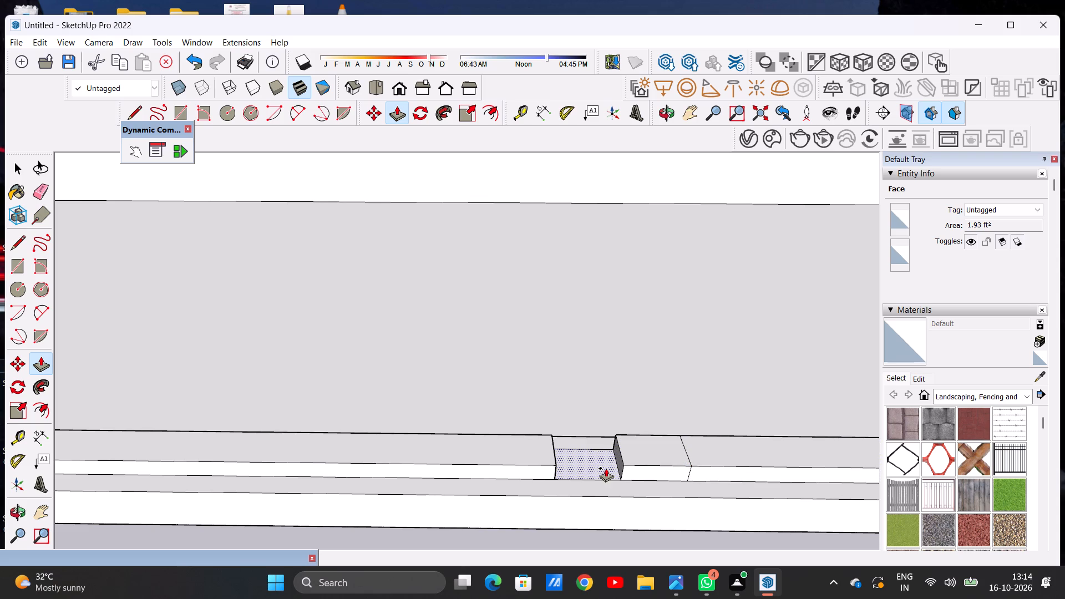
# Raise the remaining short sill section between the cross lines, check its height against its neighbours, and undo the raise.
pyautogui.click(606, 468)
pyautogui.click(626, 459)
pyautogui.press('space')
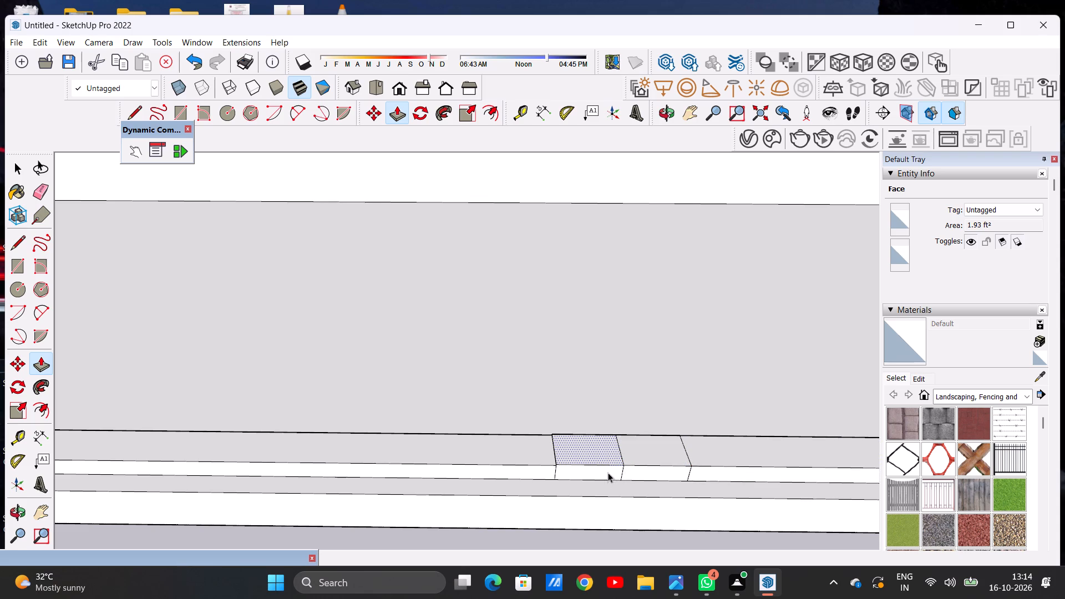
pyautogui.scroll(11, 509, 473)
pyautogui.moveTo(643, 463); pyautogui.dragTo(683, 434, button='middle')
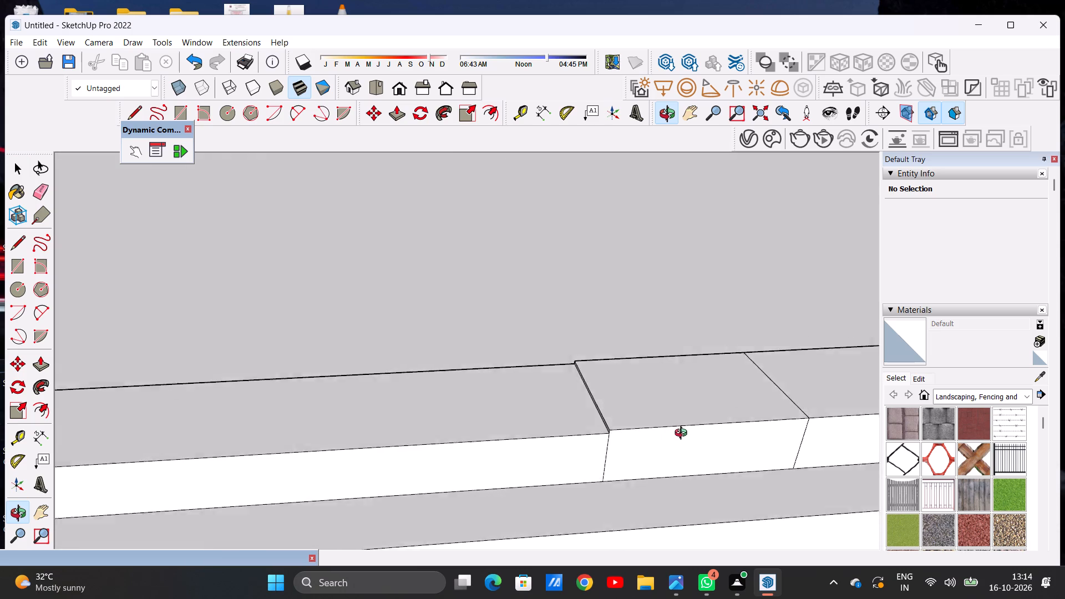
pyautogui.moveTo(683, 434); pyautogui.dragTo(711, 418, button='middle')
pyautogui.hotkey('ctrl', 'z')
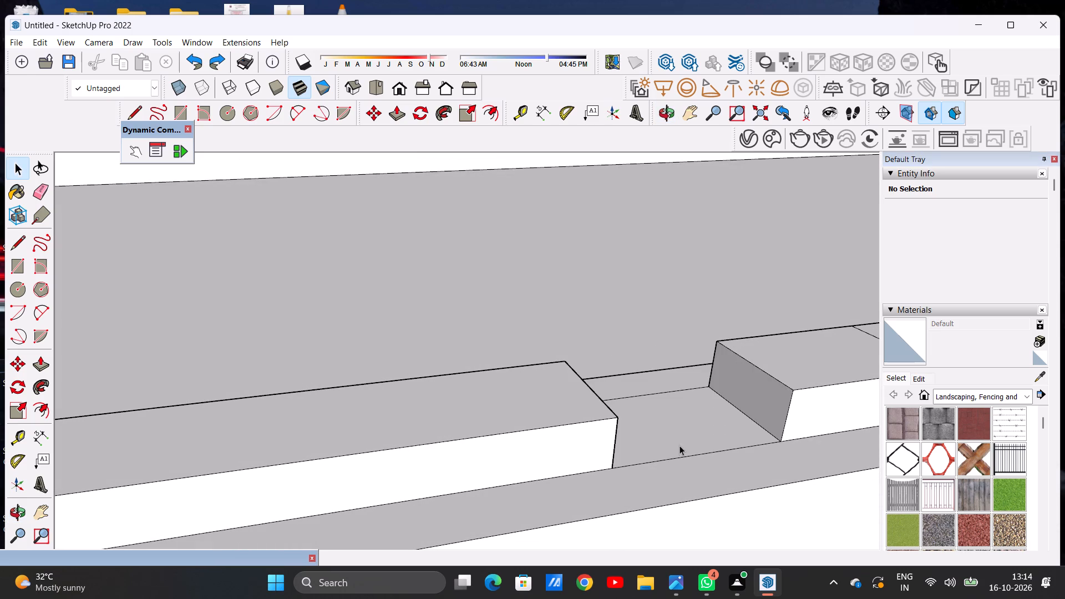
# Push/Pull the remaining short sill section up to the top corner of the longer wall's side strip.
pyautogui.moveTo(678, 444); pyautogui.dragTo(556, 445, button='middle')
pyautogui.press('p')
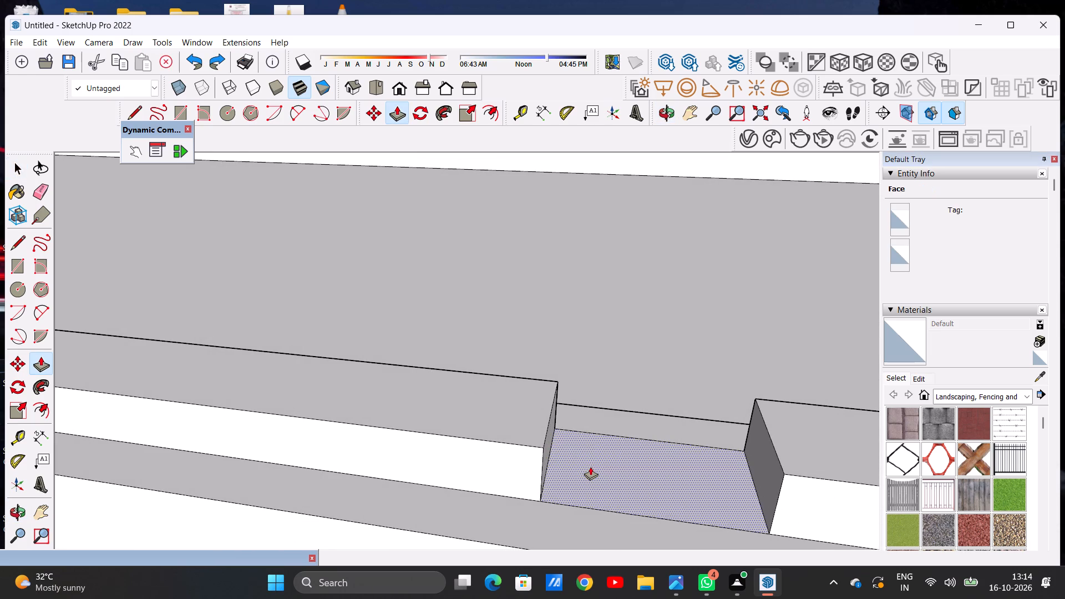
pyautogui.click(590, 466)
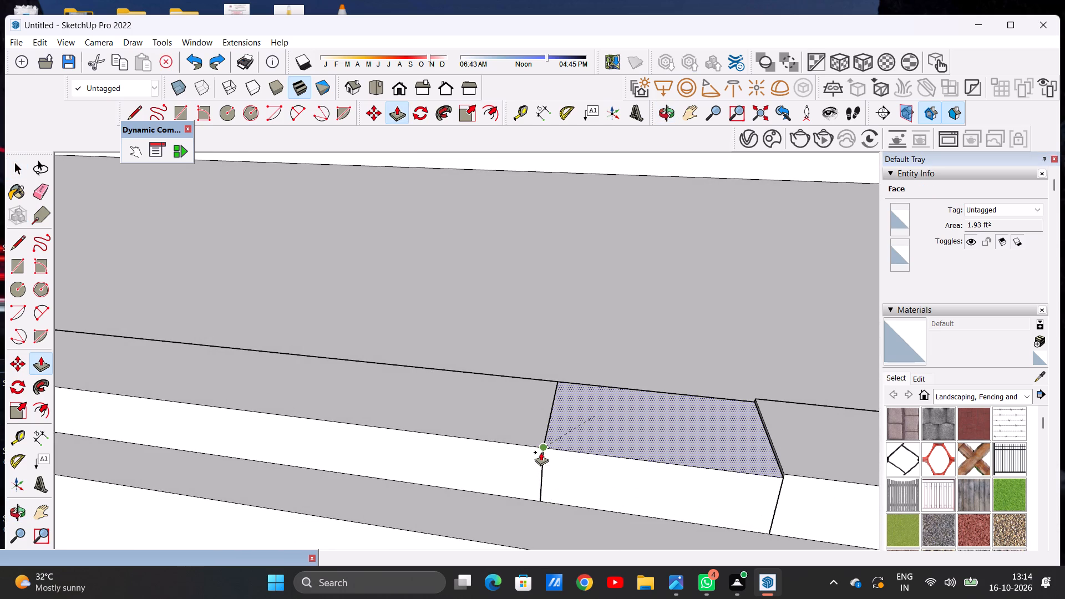
pyautogui.click(541, 452)
pyautogui.press('space')
# Push/Pull the second short sill section's top down to the level of the adjoining short section.
pyautogui.scroll(-10, 458, 452)
pyautogui.scroll(5, 594, 469)
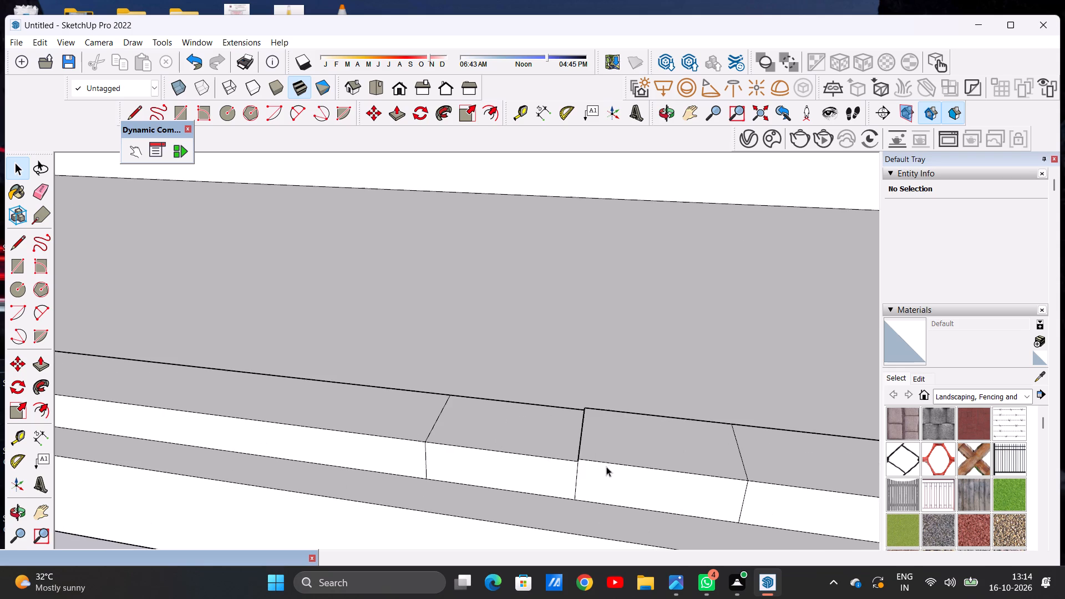
pyautogui.moveTo(594, 470); pyautogui.dragTo(677, 464, button='middle')
pyautogui.scroll(4, 627, 453)
pyautogui.moveTo(582, 425); pyautogui.dragTo(595, 367, button='middle')
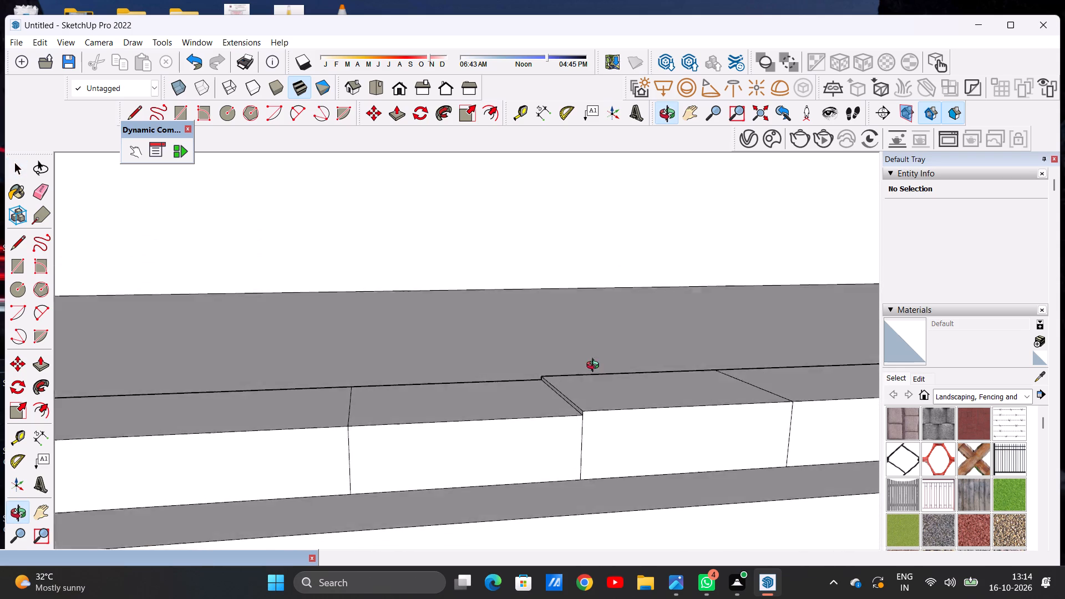
pyautogui.moveTo(595, 367); pyautogui.dragTo(592, 354, button='middle')
pyautogui.moveTo(638, 402); pyautogui.dragTo(633, 470, button='middle')
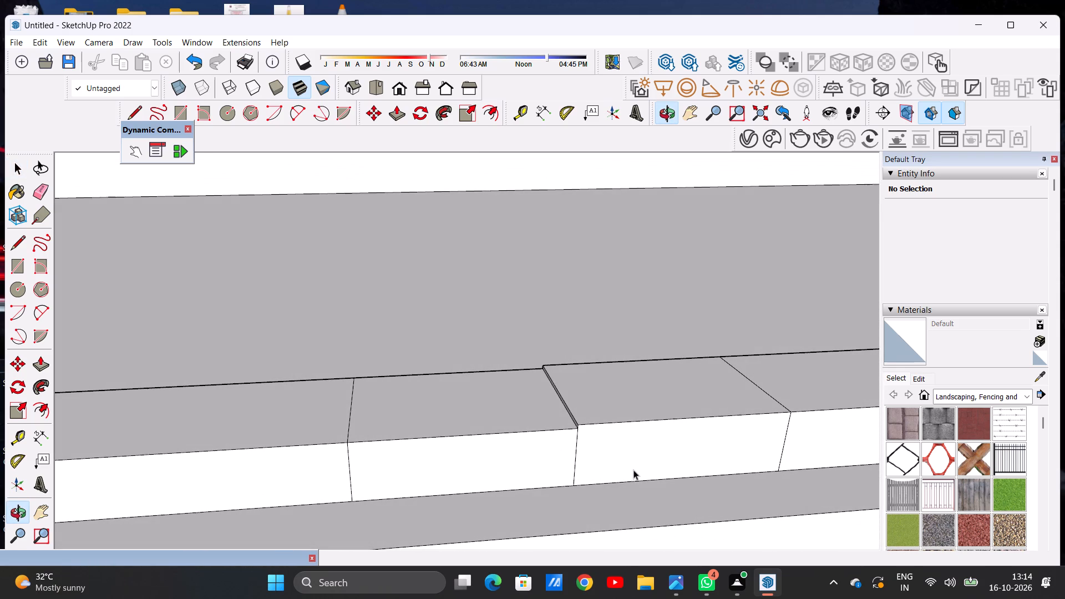
pyautogui.press('p')
pyautogui.click(598, 406)
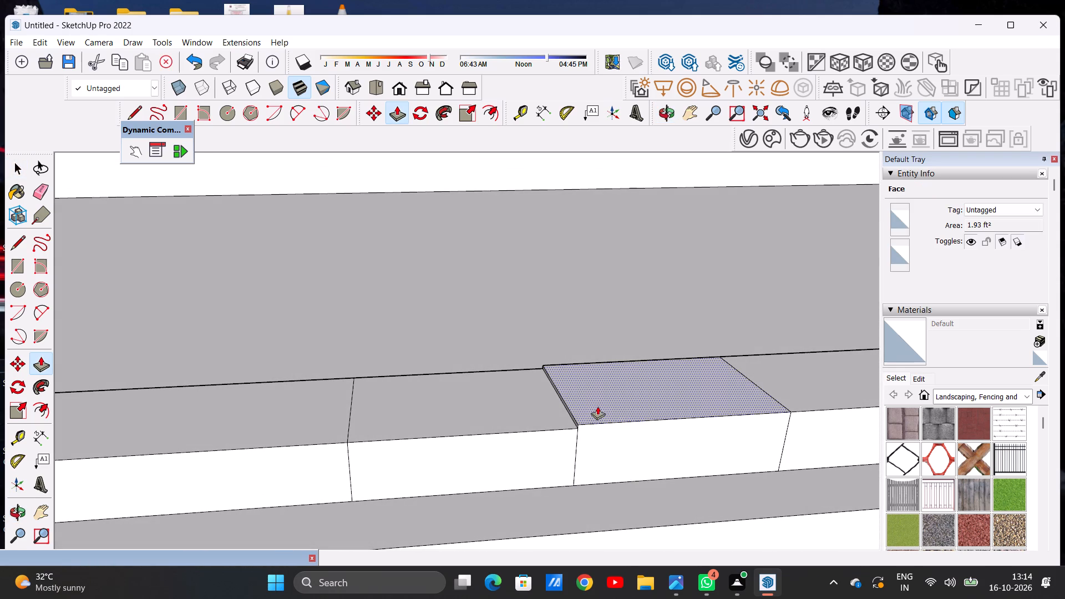
pyautogui.click(576, 427)
pyautogui.press('space')
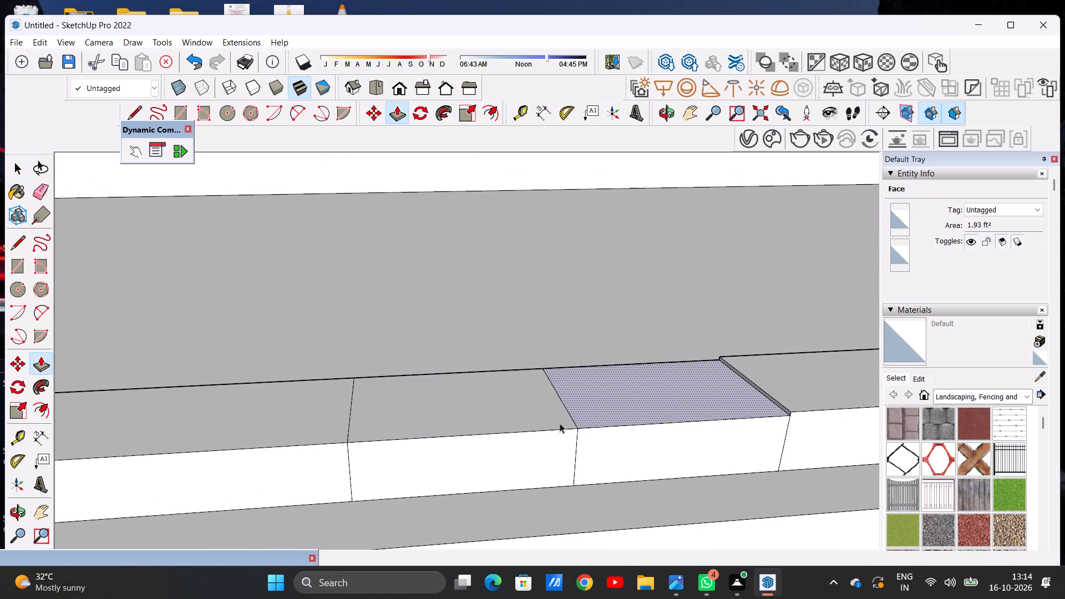
# Push/Pull the top of the long sill strip on the shorter wall's side down flush with the short section beside it.
pyautogui.scroll(-13, 560, 423)
pyautogui.moveTo(577, 434); pyautogui.dragTo(505, 332, button='middle')
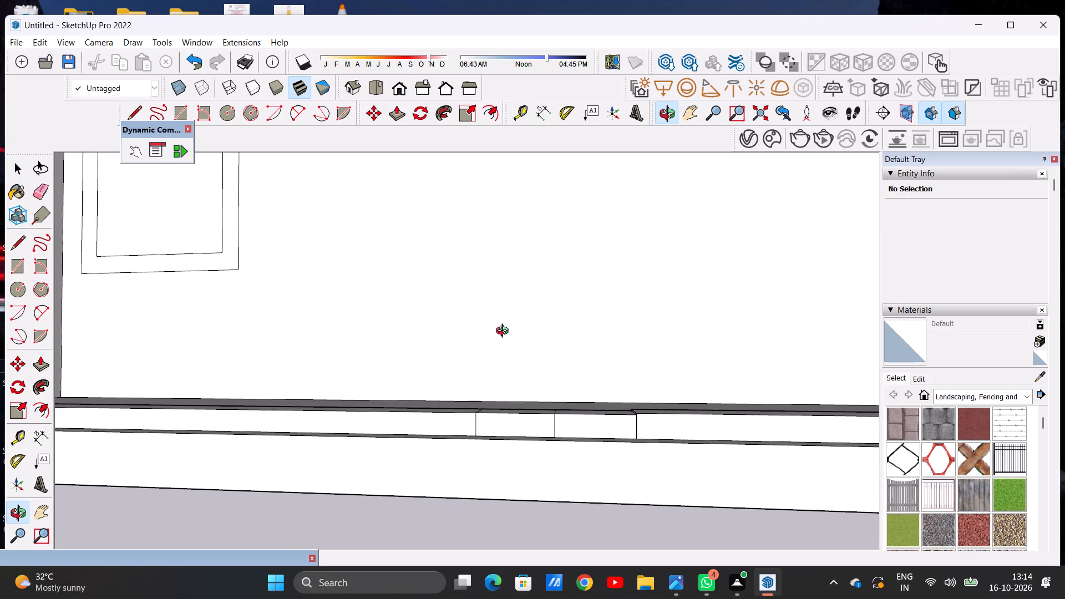
pyautogui.moveTo(505, 332); pyautogui.dragTo(606, 444, button='middle')
pyautogui.scroll(-4, 450, 442)
pyautogui.moveTo(556, 421); pyautogui.dragTo(402, 422, button='middle')
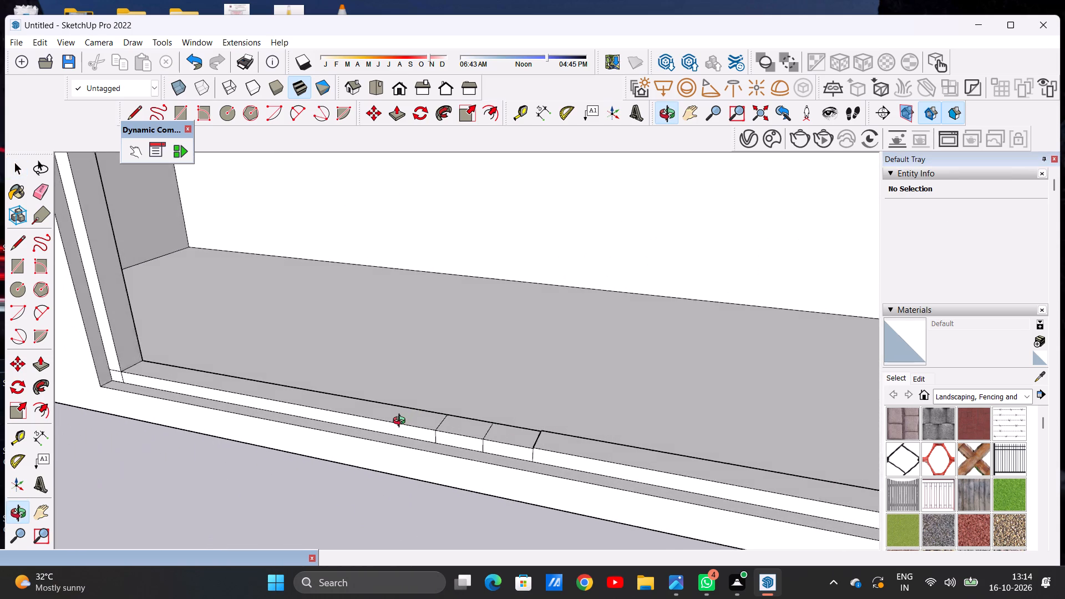
pyautogui.moveTo(402, 422); pyautogui.dragTo(399, 423, button='middle')
pyautogui.moveTo(442, 435); pyautogui.dragTo(600, 435, button='middle')
pyautogui.scroll(5, 596, 410)
pyautogui.moveTo(538, 466); pyautogui.dragTo(570, 408, button='middle')
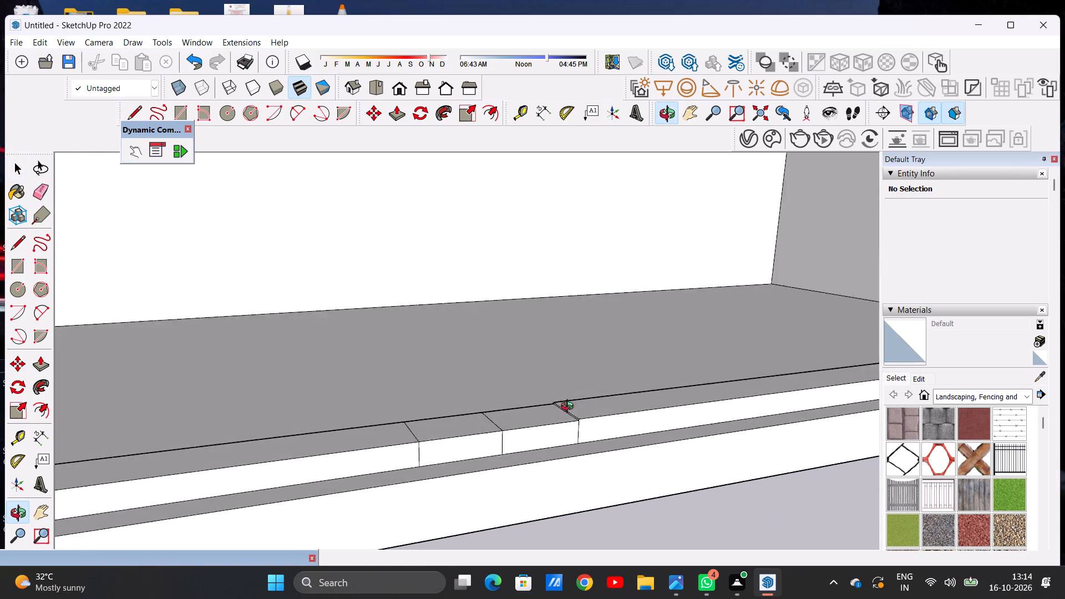
pyautogui.moveTo(570, 408); pyautogui.dragTo(574, 395, button='middle')
pyautogui.scroll(8, 608, 399)
pyautogui.press('p')
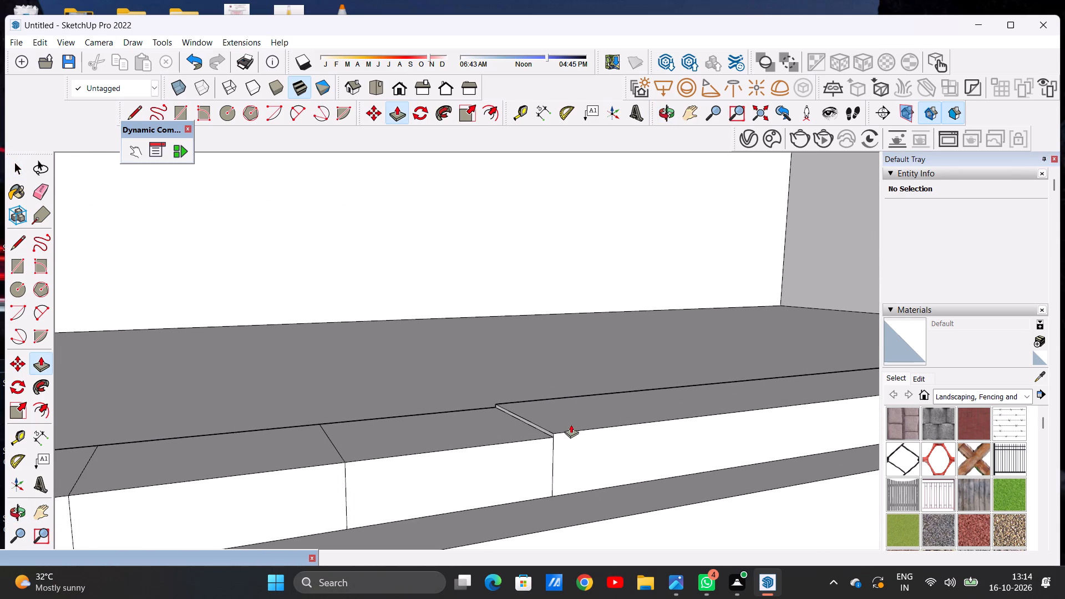
pyautogui.scroll(3, 561, 416)
pyautogui.click(557, 414)
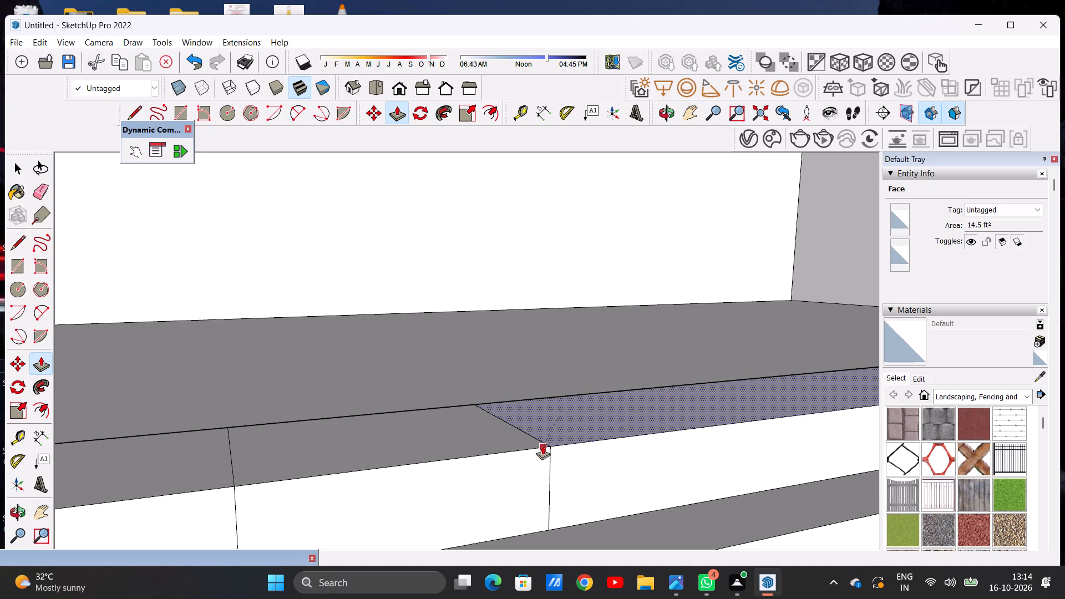
pyautogui.click(545, 445)
pyautogui.press('space')
# Draw a short line across the inner face of the shorter wall's raised jamb strip, just below its top.
pyautogui.scroll(-16, 499, 448)
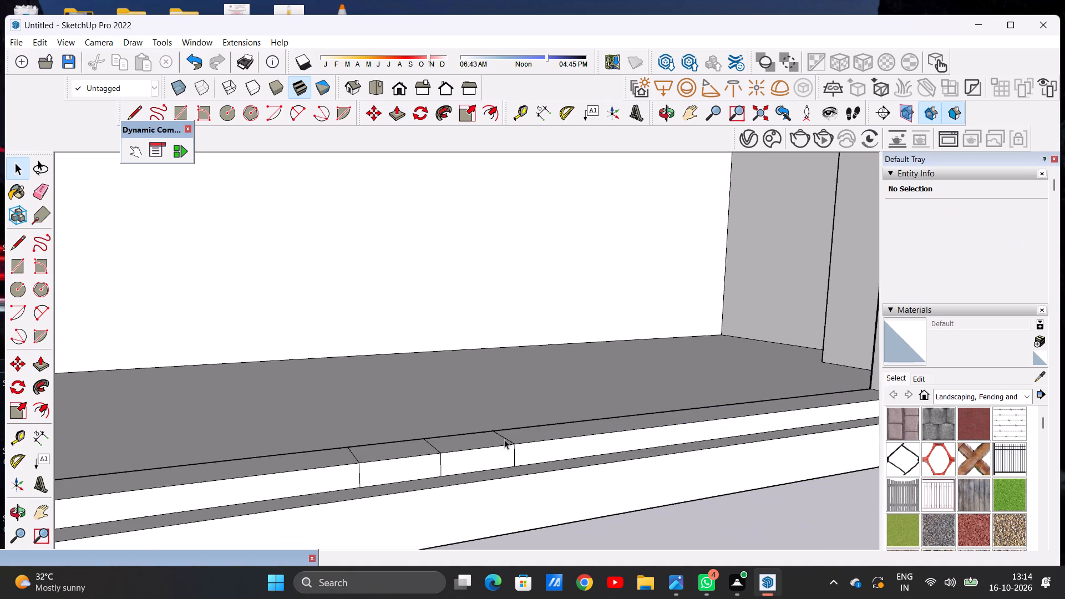
pyautogui.scroll(-5, 504, 439)
pyautogui.scroll(1, 529, 452)
pyautogui.scroll(-10, 529, 452)
pyautogui.moveTo(622, 454); pyautogui.dragTo(540, 535, button='middle')
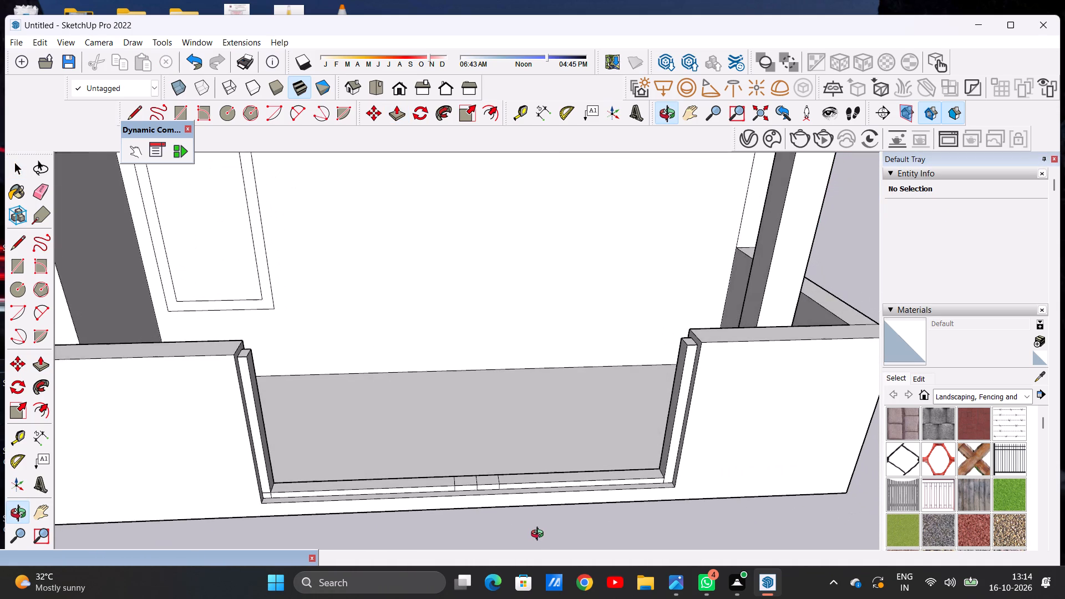
pyautogui.moveTo(540, 535); pyautogui.dragTo(632, 524, button='middle')
pyautogui.scroll(9, 675, 340)
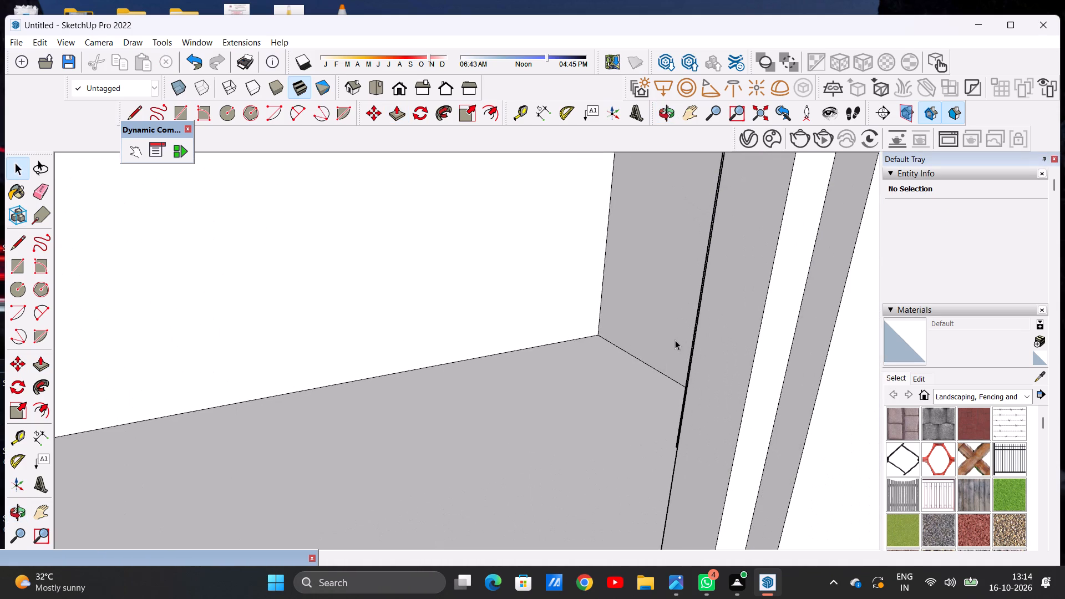
pyautogui.press('l')
pyautogui.scroll(-13, 652, 332)
pyautogui.moveTo(656, 366); pyautogui.dragTo(672, 355, button='middle')
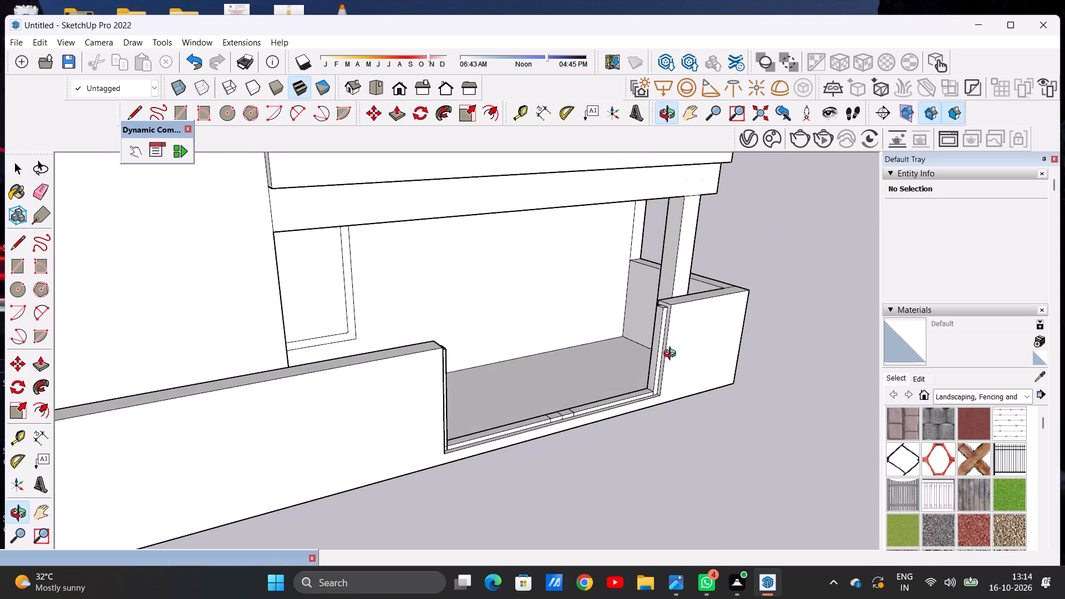
pyautogui.moveTo(672, 355); pyautogui.dragTo(674, 353, button='middle')
pyautogui.scroll(6, 665, 324)
pyautogui.scroll(-1, 657, 322)
pyautogui.scroll(12, 657, 320)
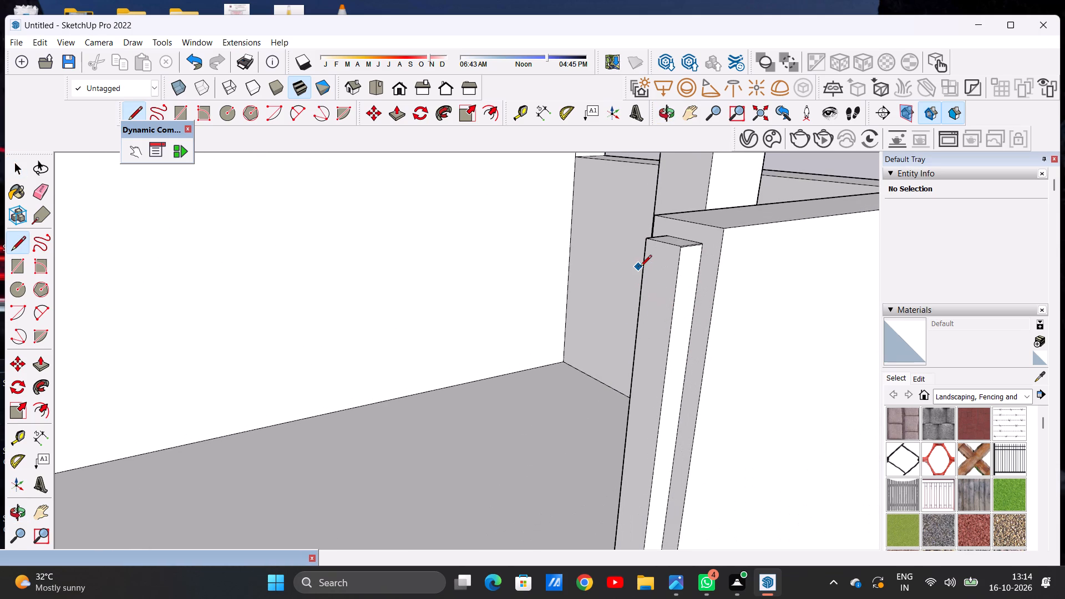
pyautogui.click(644, 267)
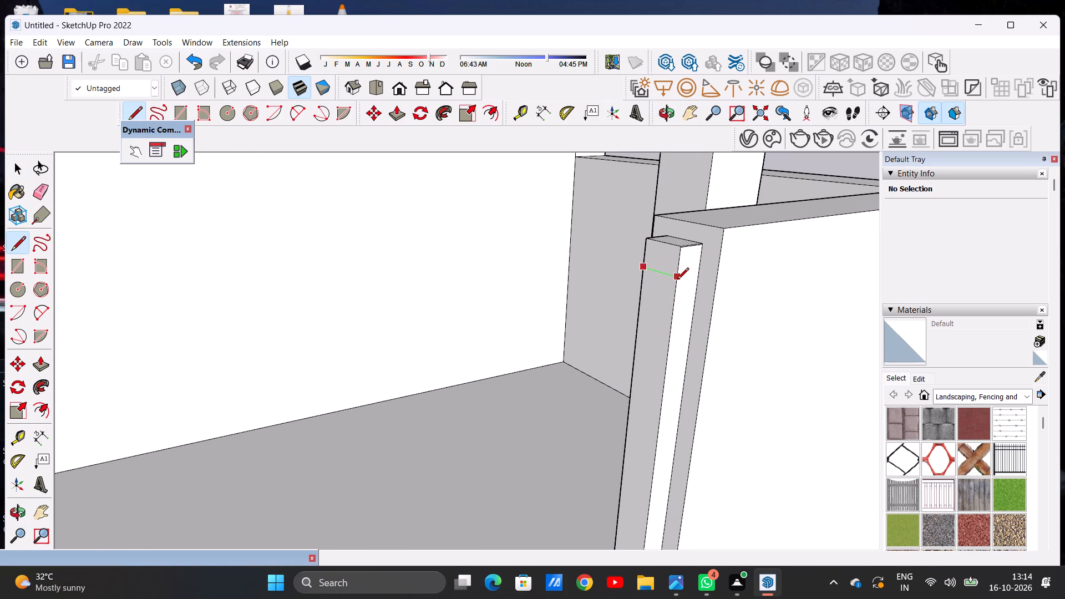
pyautogui.click(677, 280)
pyautogui.press('space')
# Push/Pull the small section at the top of the shorter wall's jamb strip across the opening to the longer wall's jamb strip.
pyautogui.press('p')
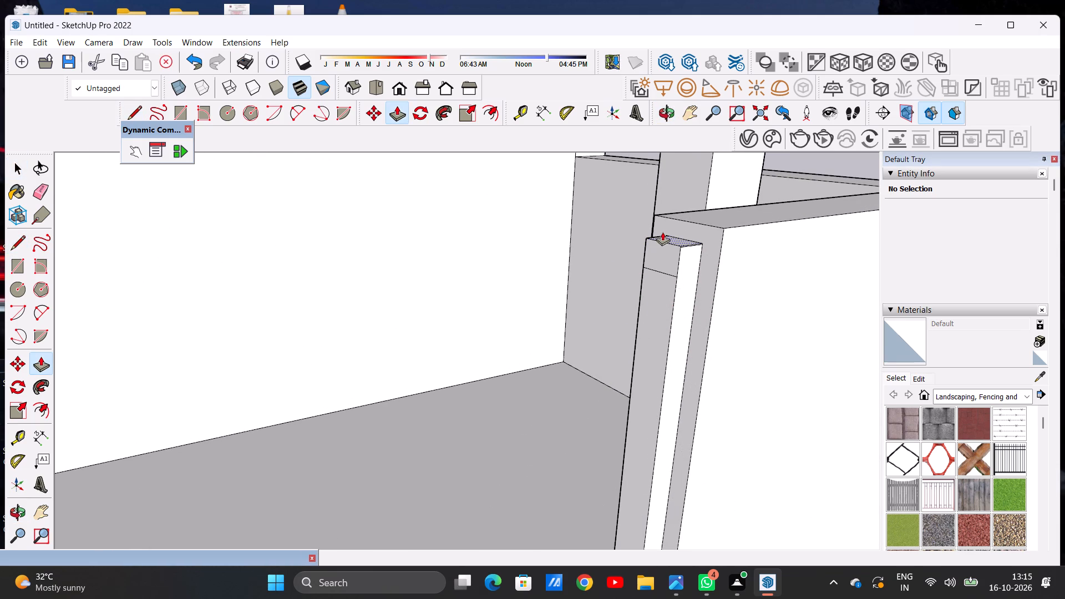
pyautogui.click(671, 247)
pyautogui.scroll(-14, 531, 311)
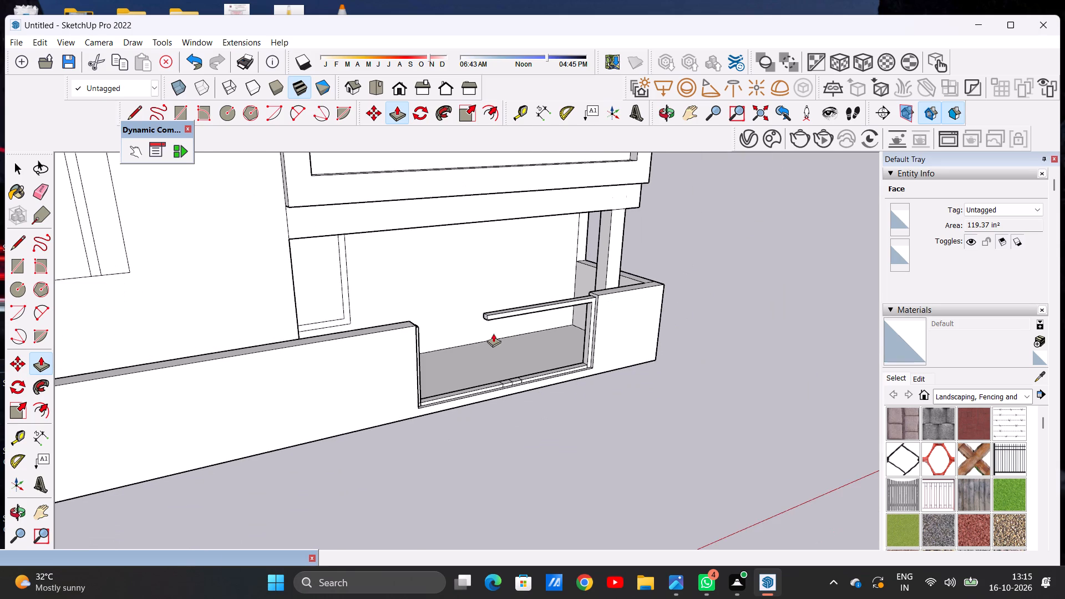
pyautogui.moveTo(482, 327); pyautogui.dragTo(407, 305, button='middle')
pyautogui.scroll(16, 404, 306)
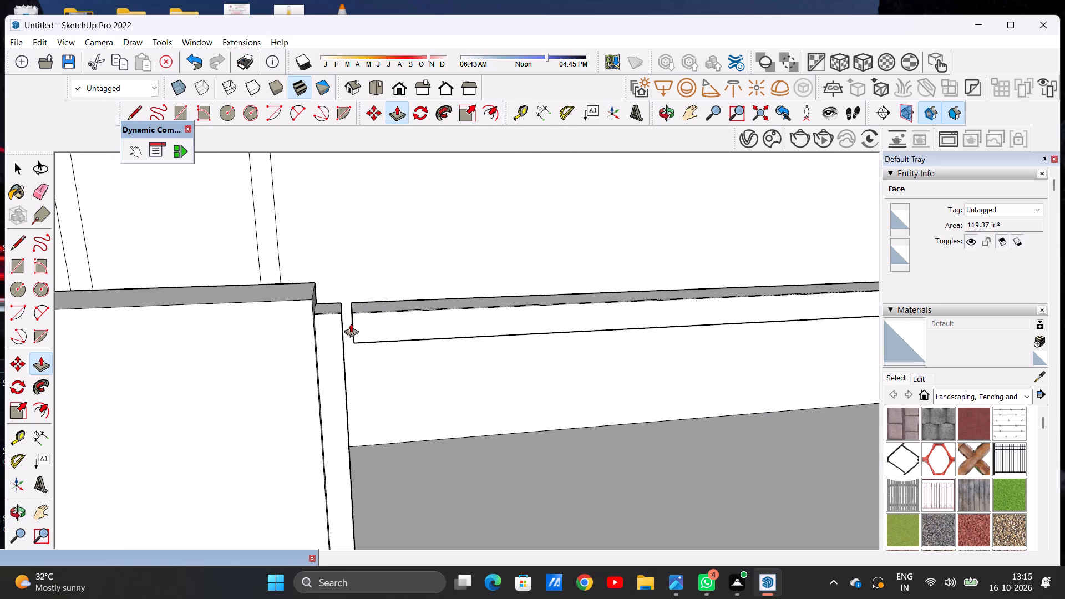
pyautogui.scroll(13, 341, 312)
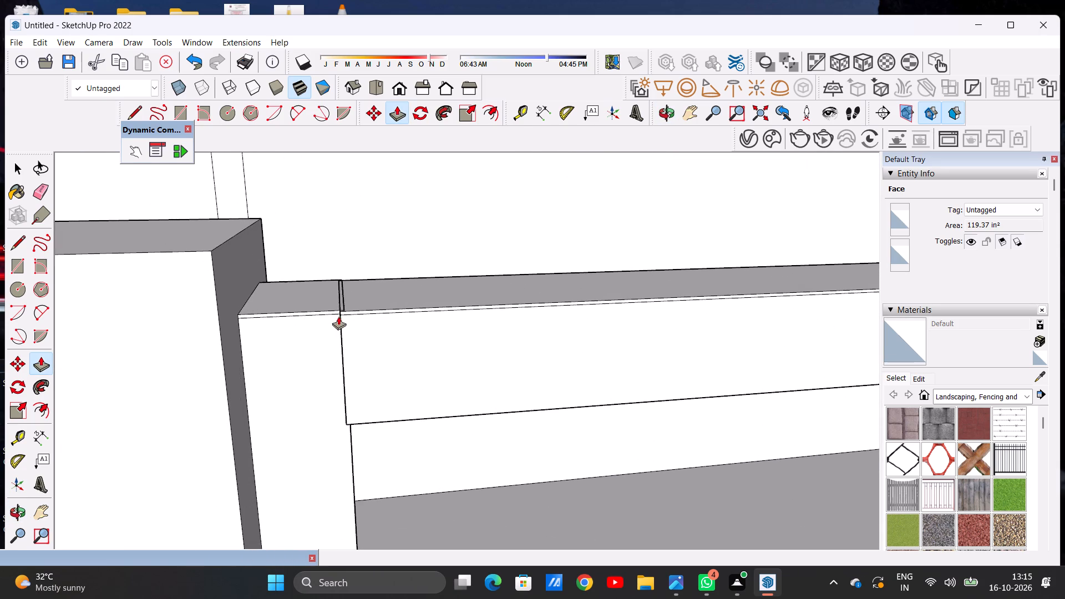
pyautogui.click(344, 306)
pyautogui.press('space')
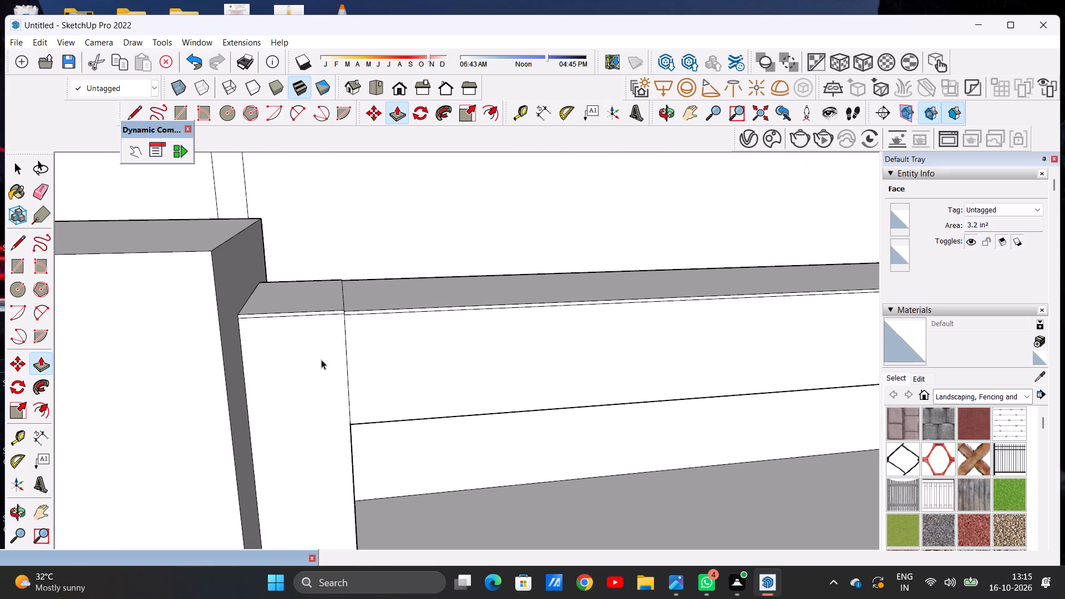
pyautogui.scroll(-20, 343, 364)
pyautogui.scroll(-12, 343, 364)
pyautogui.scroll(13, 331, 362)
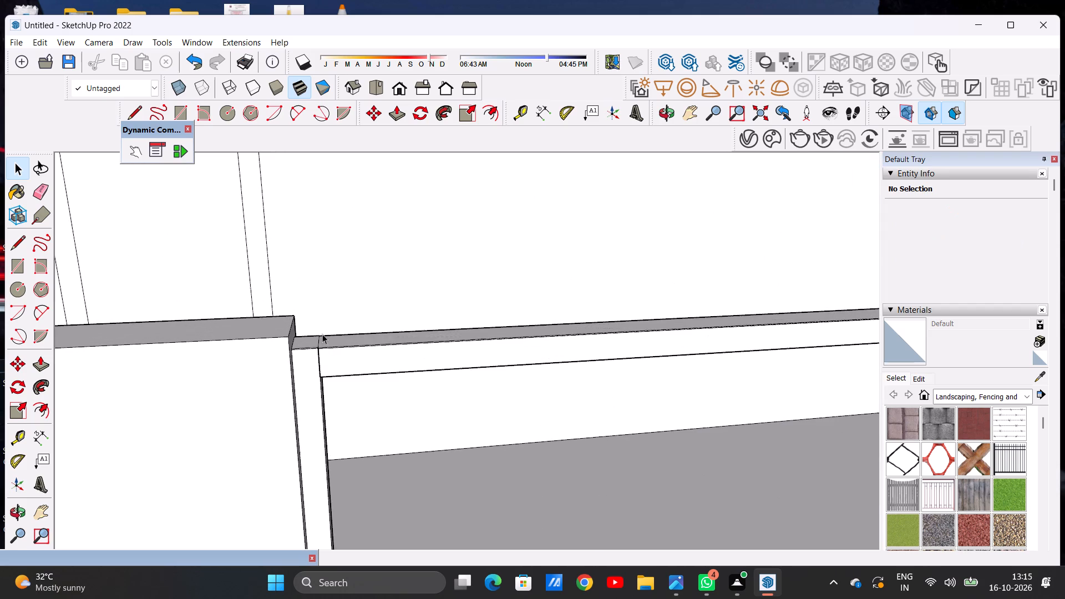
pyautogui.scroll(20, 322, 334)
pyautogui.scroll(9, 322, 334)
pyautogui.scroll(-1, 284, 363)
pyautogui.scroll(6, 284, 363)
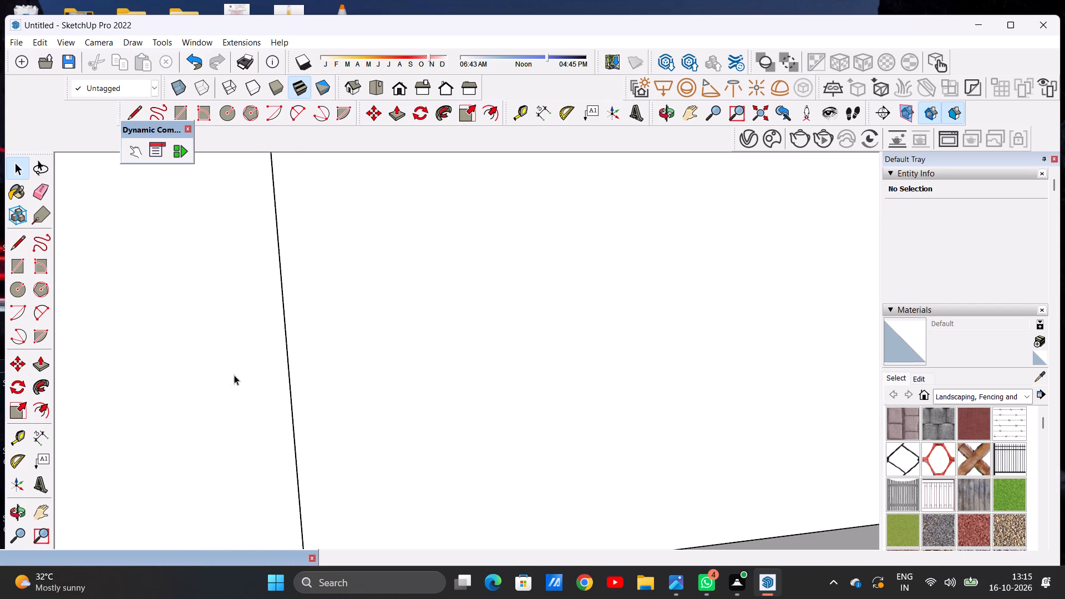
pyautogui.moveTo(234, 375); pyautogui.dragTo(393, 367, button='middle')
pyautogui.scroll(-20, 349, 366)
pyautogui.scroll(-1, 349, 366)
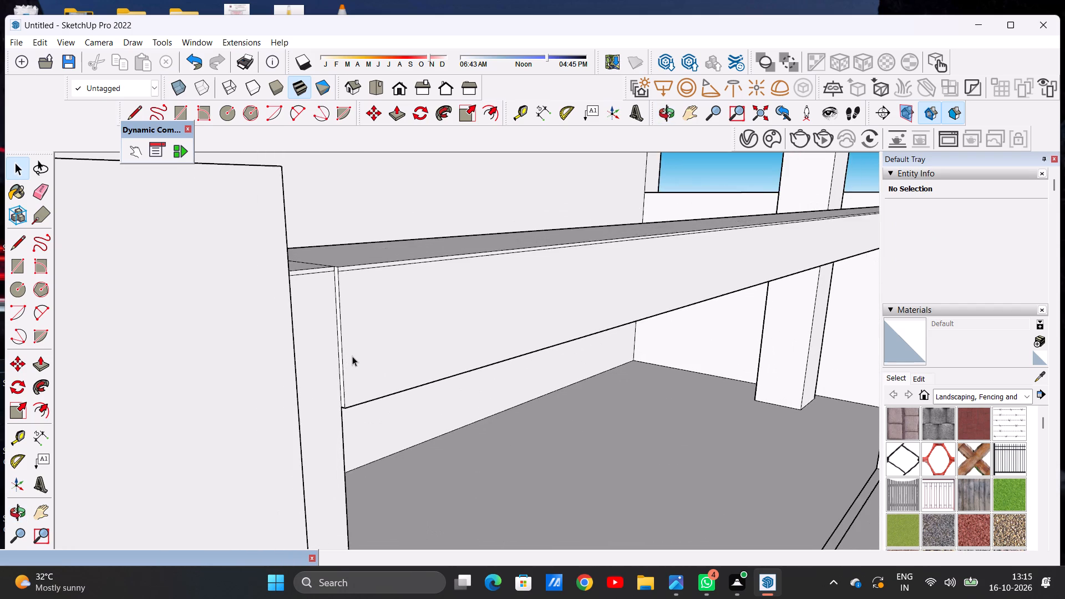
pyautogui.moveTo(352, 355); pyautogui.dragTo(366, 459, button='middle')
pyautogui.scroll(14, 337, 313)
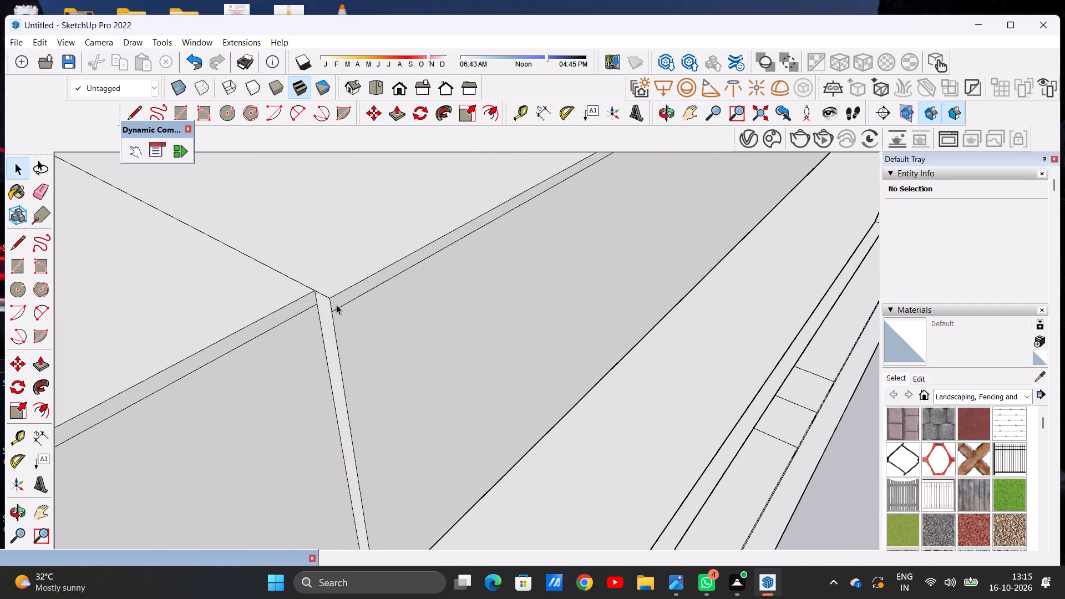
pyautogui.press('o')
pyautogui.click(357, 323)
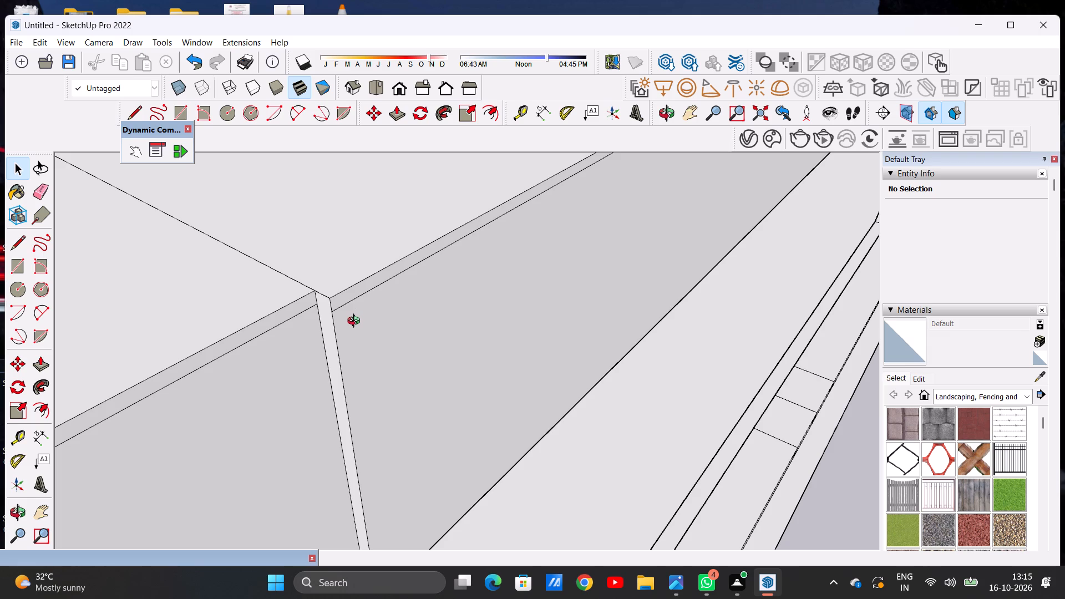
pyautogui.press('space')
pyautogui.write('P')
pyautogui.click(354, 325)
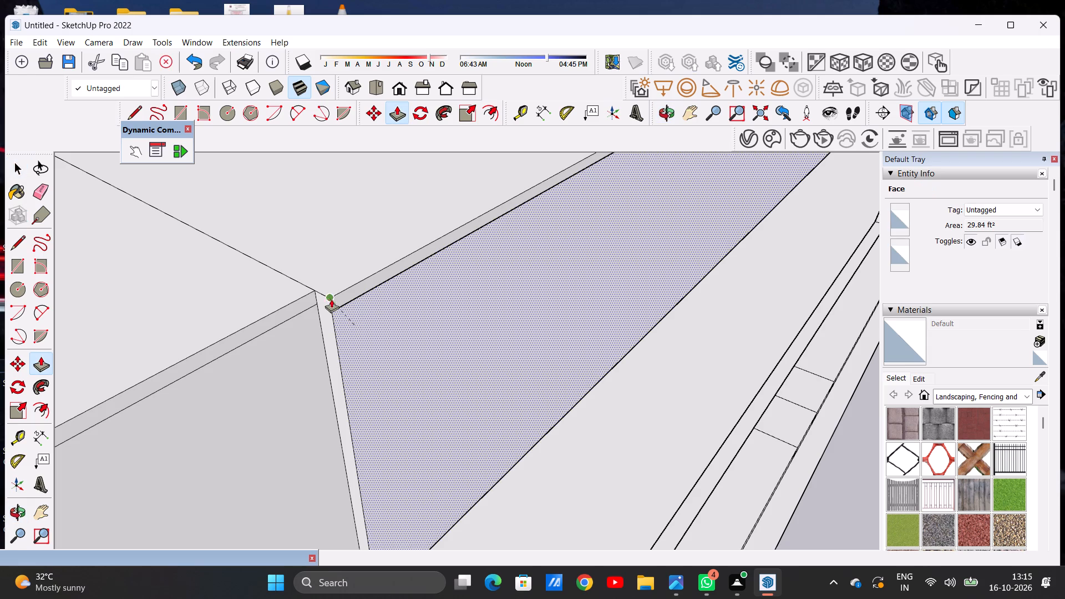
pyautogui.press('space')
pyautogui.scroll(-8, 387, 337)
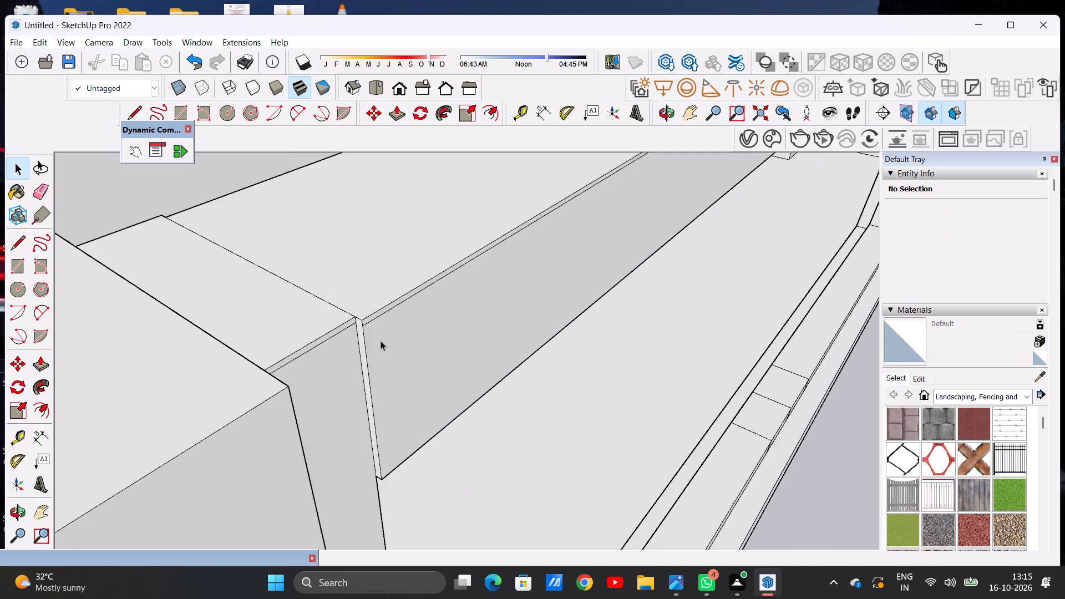
# Inspect the gate frame in the boundary wall opening from above and from the front.
pyautogui.scroll(-19, 381, 341)
pyautogui.moveTo(596, 337); pyautogui.dragTo(429, 328, button='middle')
pyautogui.scroll(-2, 578, 322)
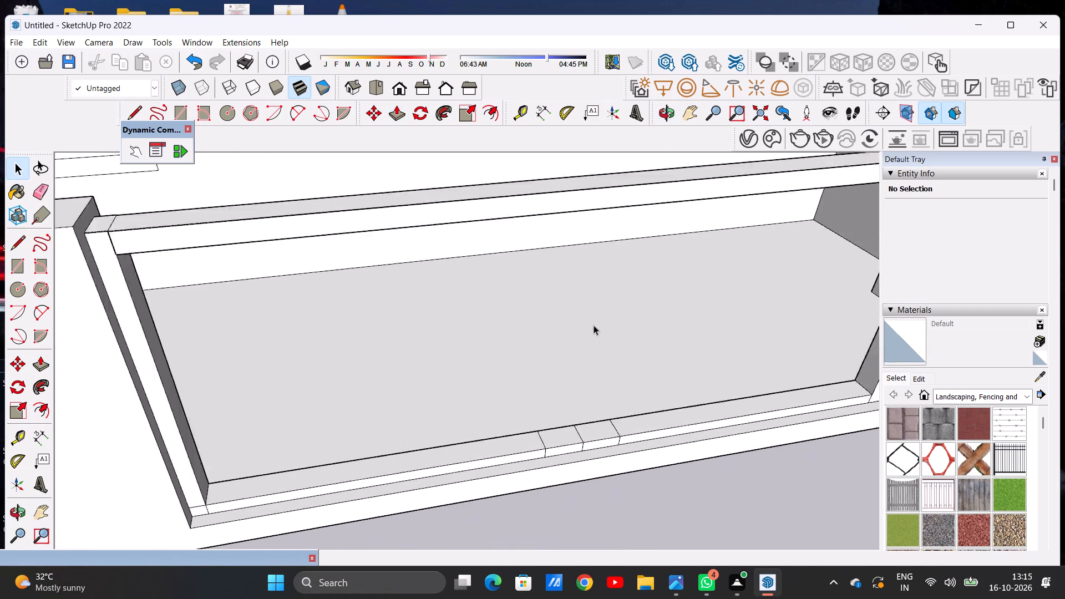
pyautogui.scroll(-11, 594, 325)
pyautogui.moveTo(681, 348); pyautogui.dragTo(610, 261, button='middle')
pyautogui.scroll(-4, 577, 304)
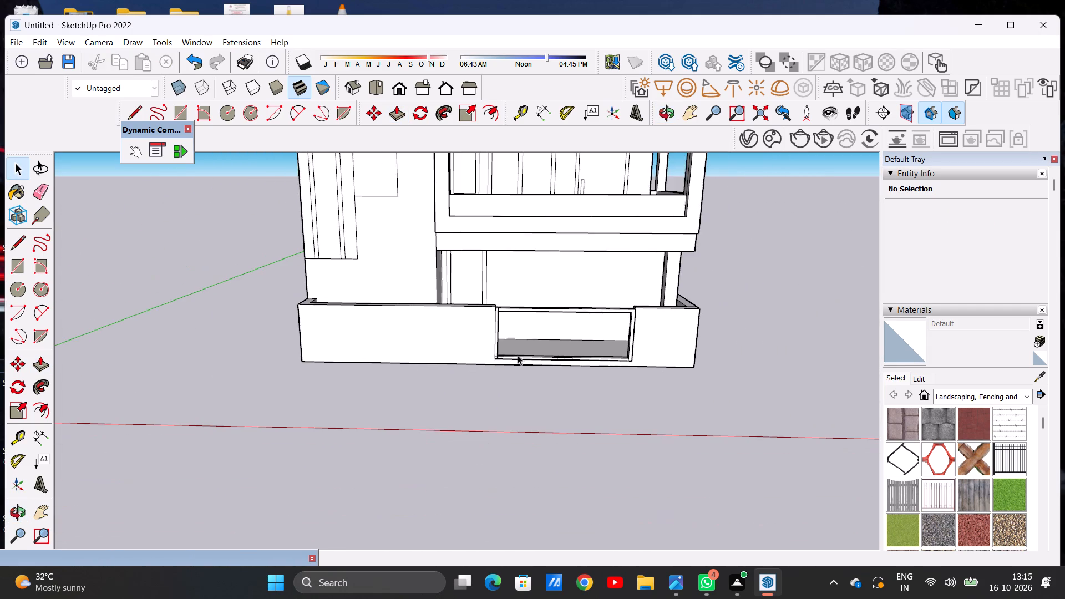
pyautogui.scroll(6, 636, 282)
pyautogui.scroll(3, 626, 334)
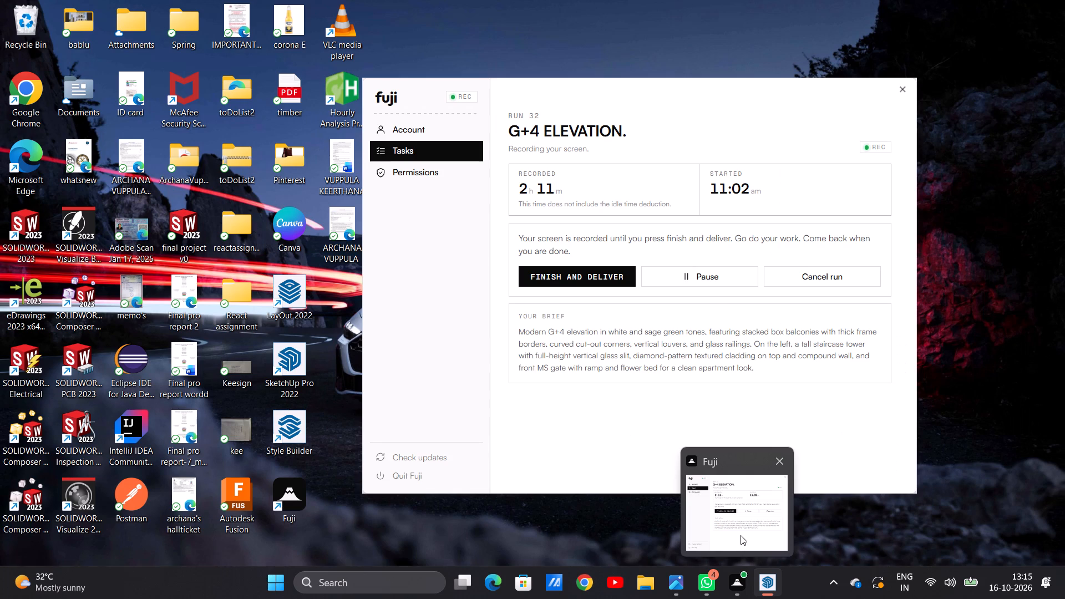
pyautogui.click(751, 520)
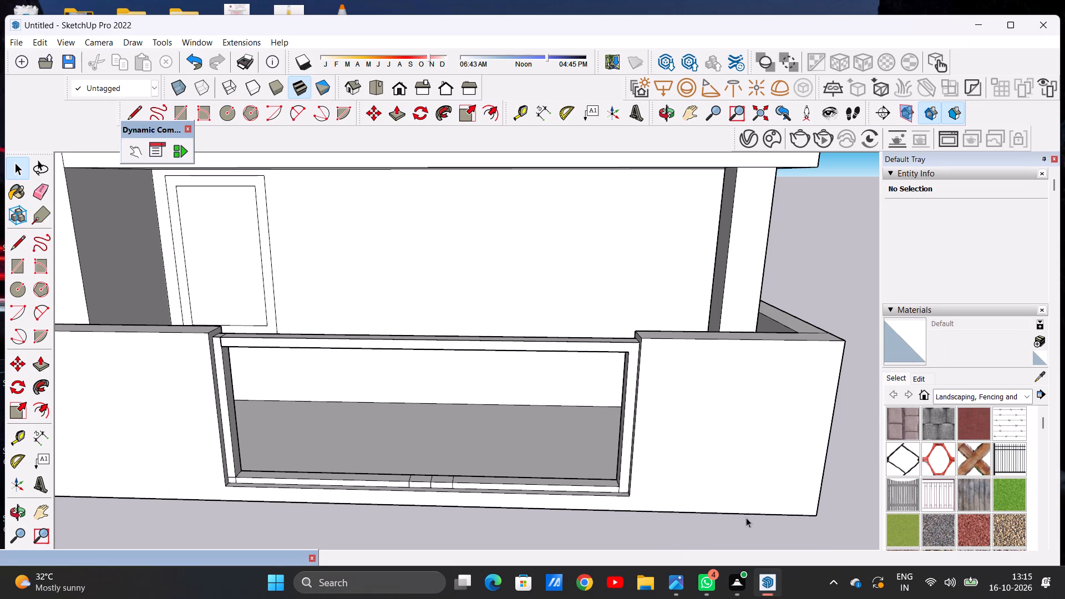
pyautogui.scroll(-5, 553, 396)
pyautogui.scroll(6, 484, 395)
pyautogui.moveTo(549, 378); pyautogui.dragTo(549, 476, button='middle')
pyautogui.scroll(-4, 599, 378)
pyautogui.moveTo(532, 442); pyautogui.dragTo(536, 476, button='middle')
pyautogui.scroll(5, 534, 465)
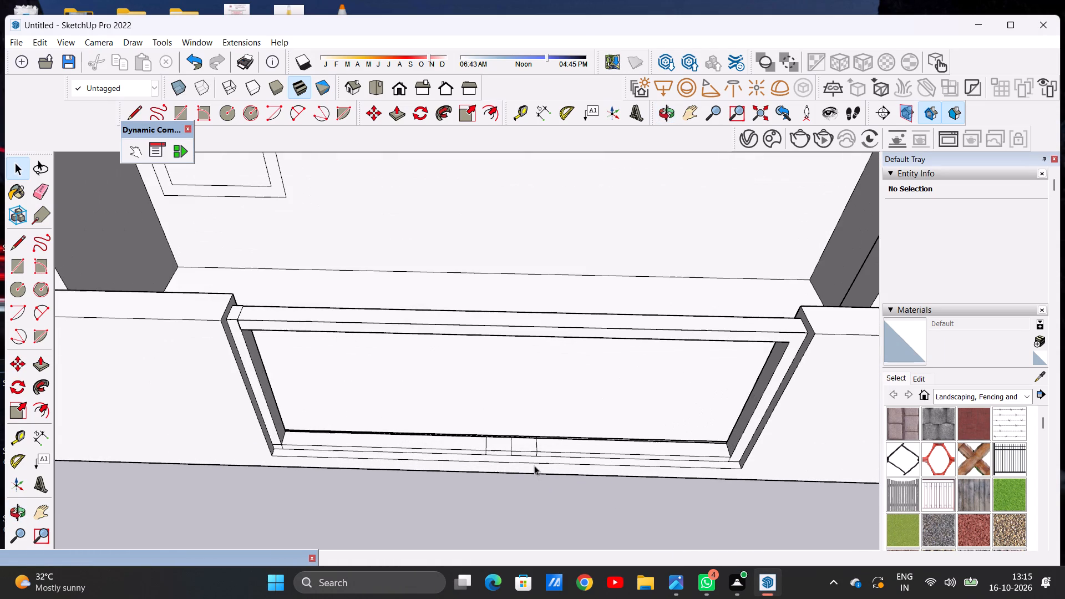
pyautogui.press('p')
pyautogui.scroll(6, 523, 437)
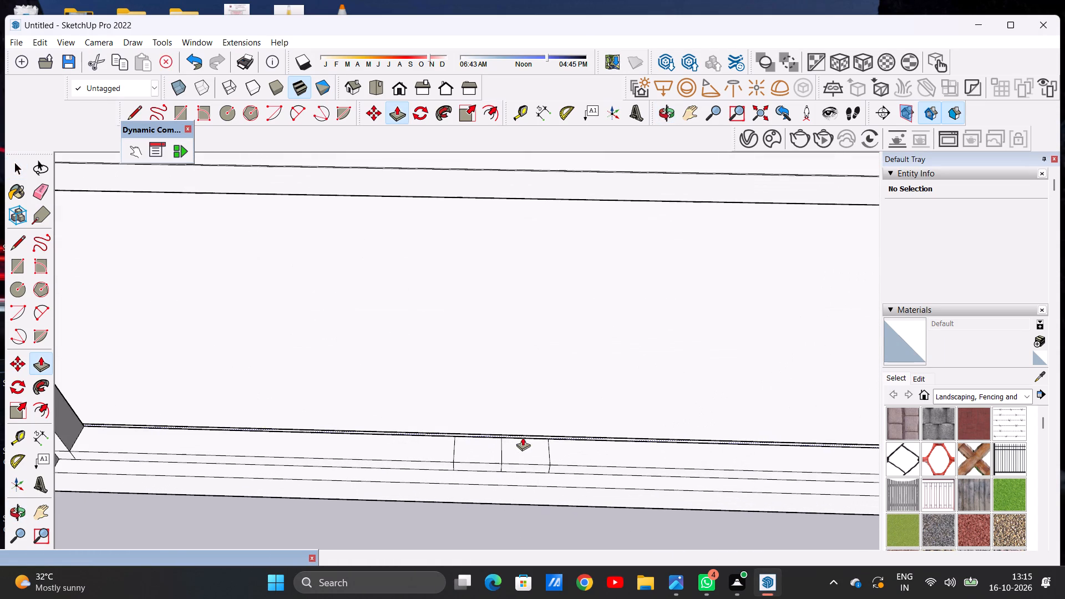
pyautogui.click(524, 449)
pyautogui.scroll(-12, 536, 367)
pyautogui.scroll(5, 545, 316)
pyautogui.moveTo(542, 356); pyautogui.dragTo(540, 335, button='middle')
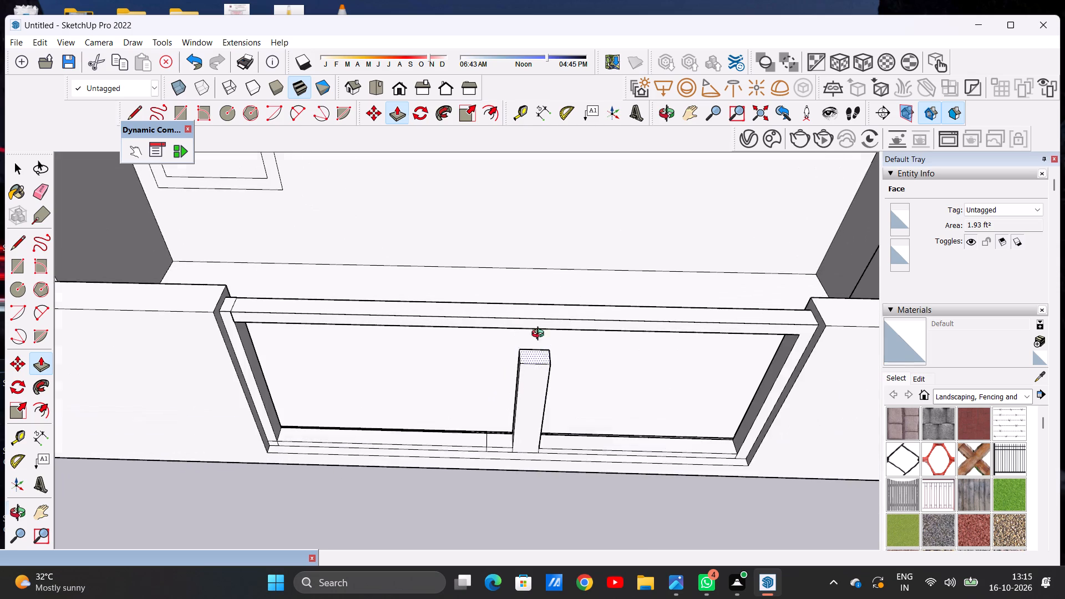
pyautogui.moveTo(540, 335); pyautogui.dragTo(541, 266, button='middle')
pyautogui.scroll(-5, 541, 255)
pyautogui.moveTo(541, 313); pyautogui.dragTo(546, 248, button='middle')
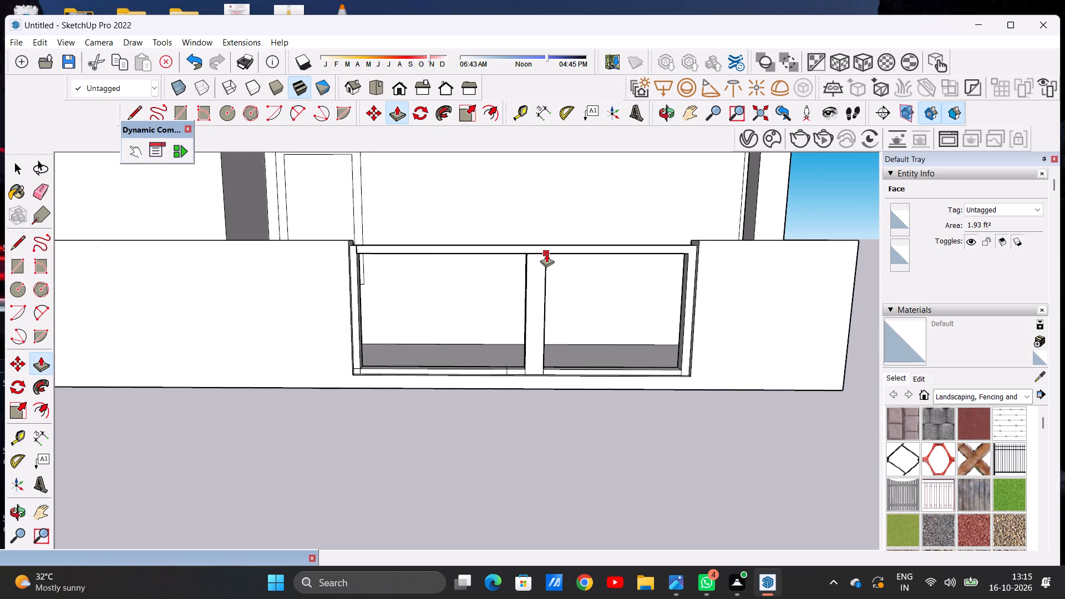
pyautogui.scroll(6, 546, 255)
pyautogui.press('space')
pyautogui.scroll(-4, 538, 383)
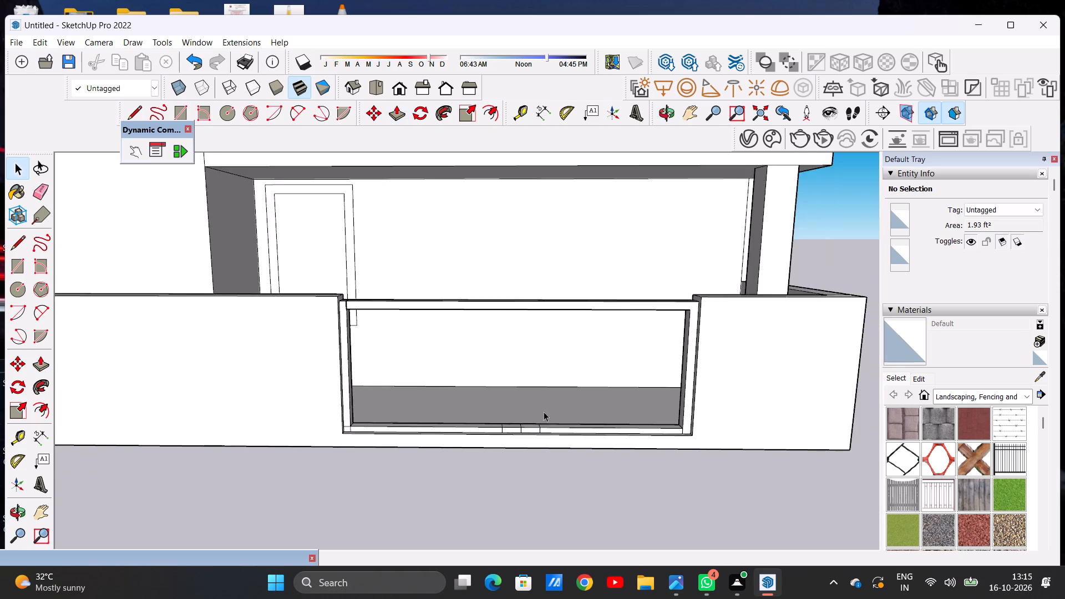
# Erase the three short dividing lines across the top face of the sill near the middle of the opening.
pyautogui.moveTo(544, 427); pyautogui.dragTo(545, 525, button='middle')
pyautogui.scroll(5, 525, 459)
pyautogui.moveTo(503, 466); pyautogui.dragTo(514, 530, button='middle')
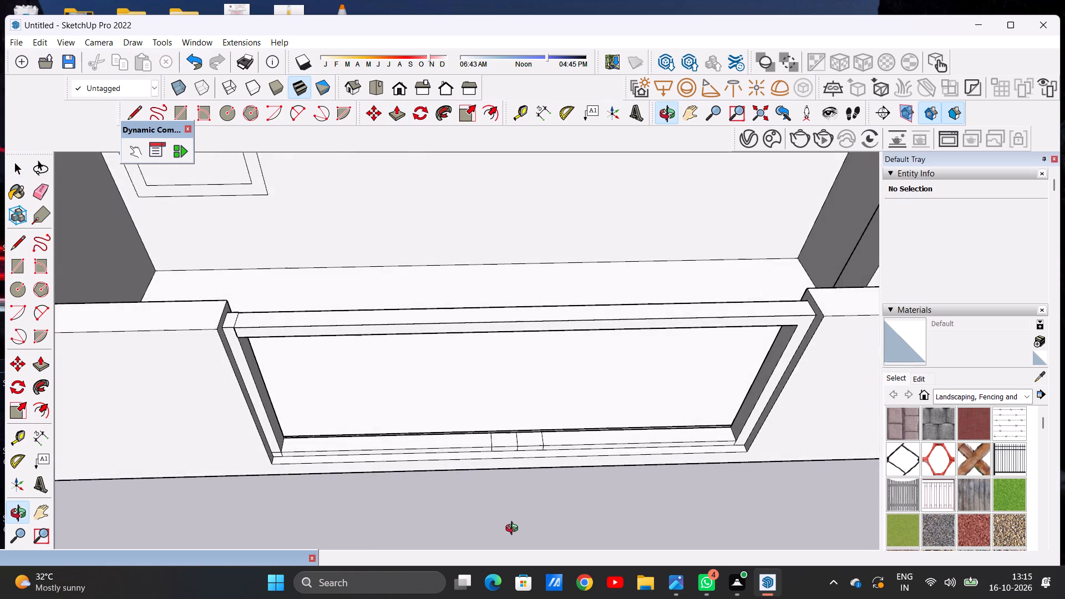
pyautogui.moveTo(514, 530); pyautogui.dragTo(493, 545, button='middle')
pyautogui.scroll(4, 497, 433)
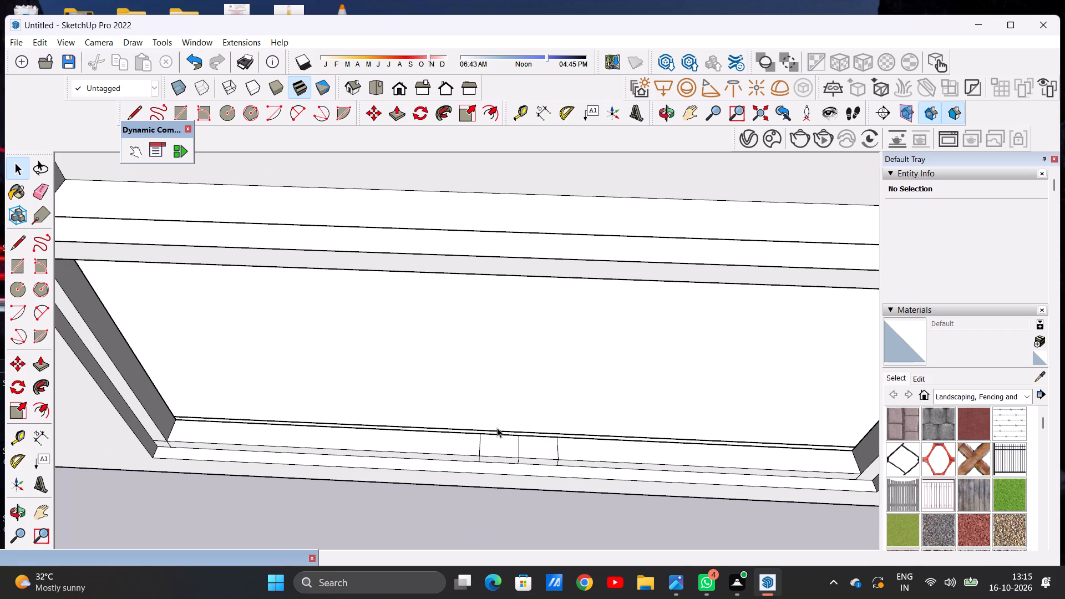
pyautogui.press('e')
pyautogui.scroll(6, 475, 446)
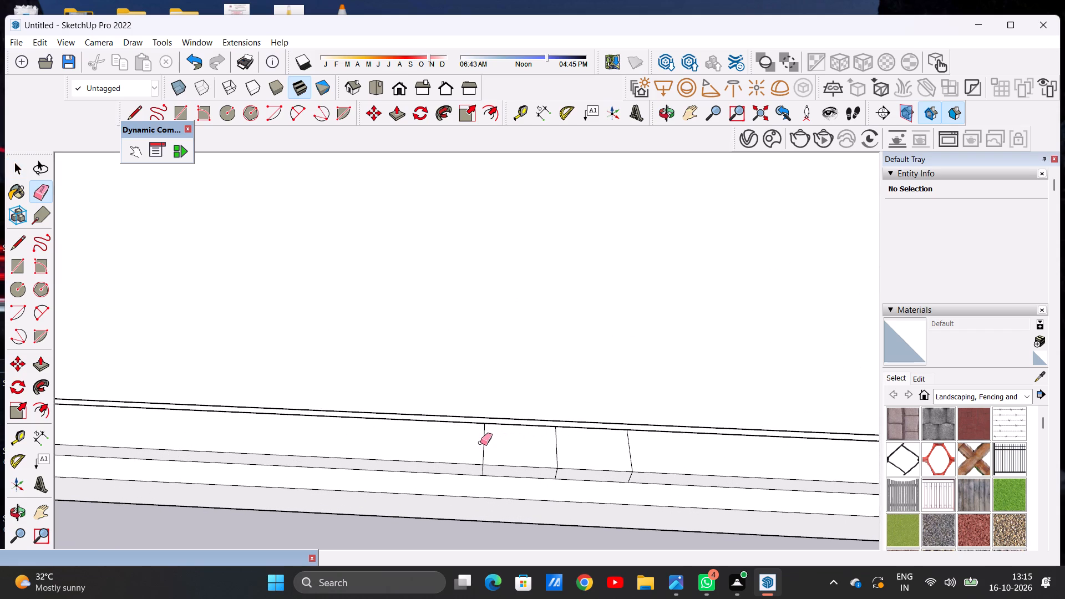
pyautogui.moveTo(480, 443); pyautogui.dragTo(490, 443)
pyautogui.moveTo(546, 436); pyautogui.dragTo(571, 440)
pyautogui.moveTo(599, 445); pyautogui.dragTo(618, 450)
pyautogui.moveTo(618, 450); pyautogui.dragTo(635, 451)
# Erase the two short lines nearest the longer wall on the sill's narrow front face.
pyautogui.scroll(12, 532, 491)
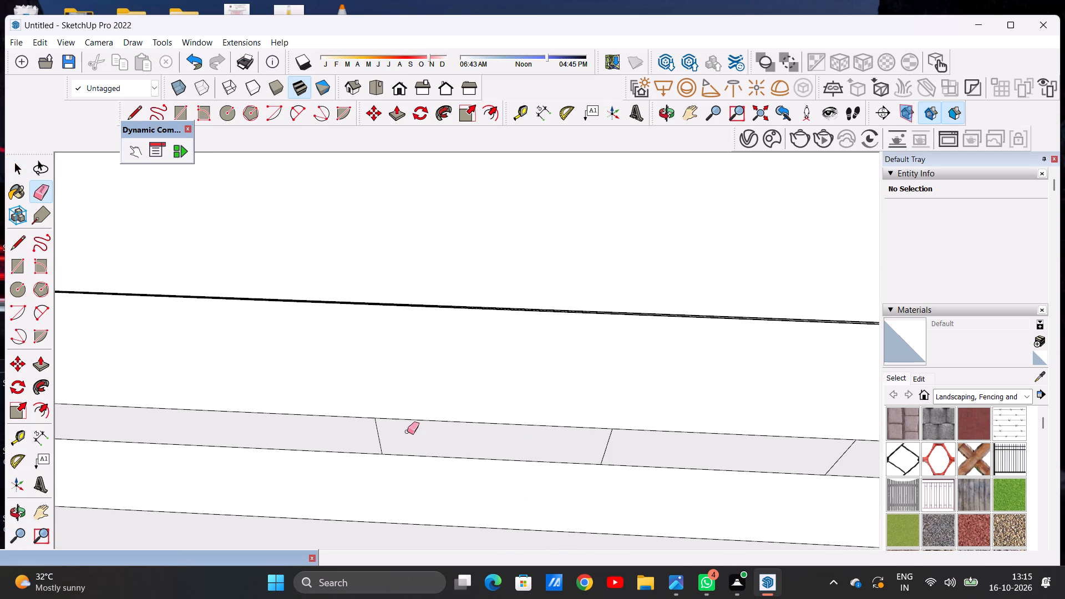
pyautogui.moveTo(346, 438); pyautogui.dragTo(373, 436)
pyautogui.moveTo(612, 442); pyautogui.dragTo(625, 442)
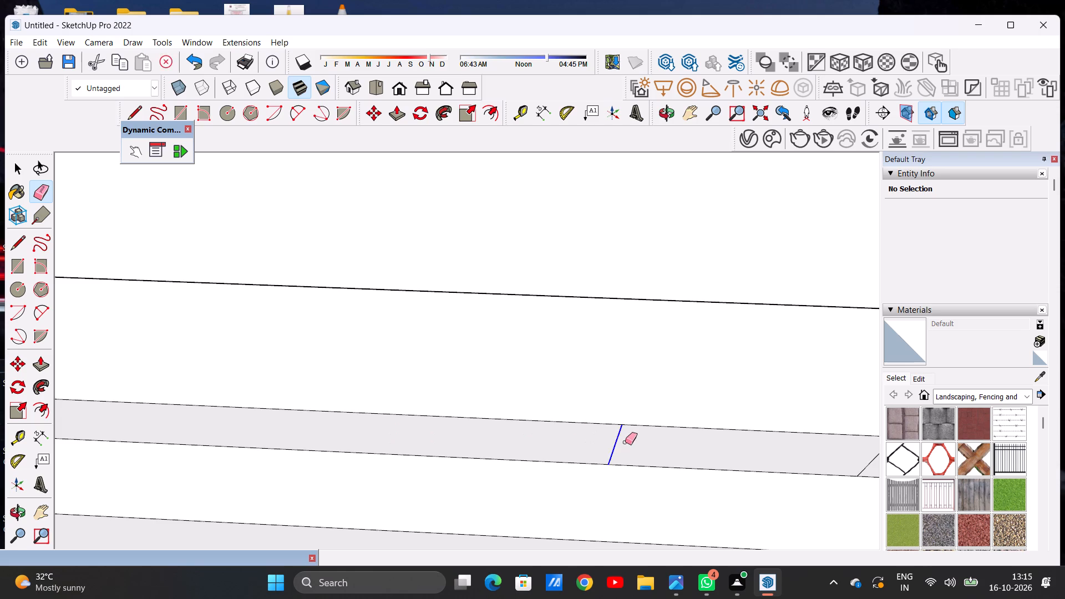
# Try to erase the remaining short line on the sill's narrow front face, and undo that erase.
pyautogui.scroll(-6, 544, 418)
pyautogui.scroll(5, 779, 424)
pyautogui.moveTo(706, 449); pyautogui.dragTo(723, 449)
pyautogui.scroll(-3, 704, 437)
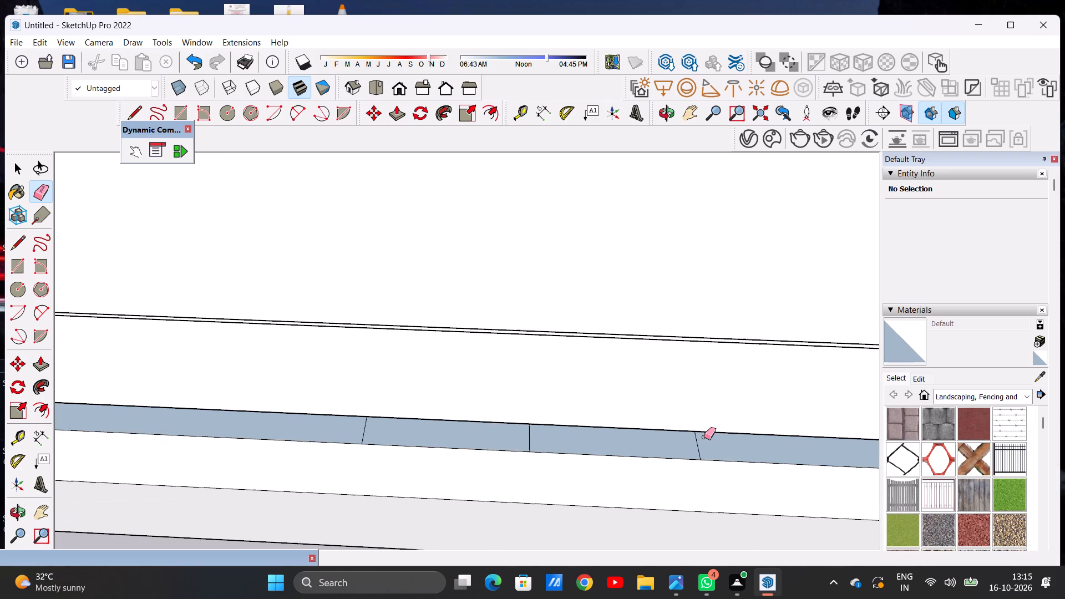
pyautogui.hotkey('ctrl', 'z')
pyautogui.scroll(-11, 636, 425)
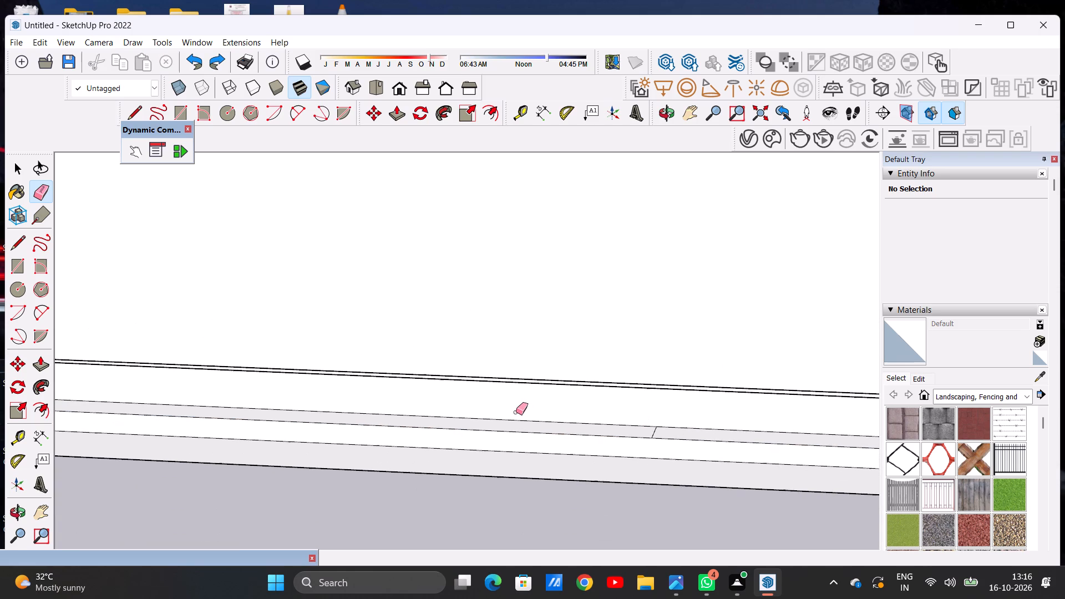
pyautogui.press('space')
# Draw a short line across the sill's top face near the middle of the opening, from front edge to back edge.
pyautogui.moveTo(554, 397); pyautogui.dragTo(559, 461, button='middle')
pyautogui.scroll(-7, 597, 433)
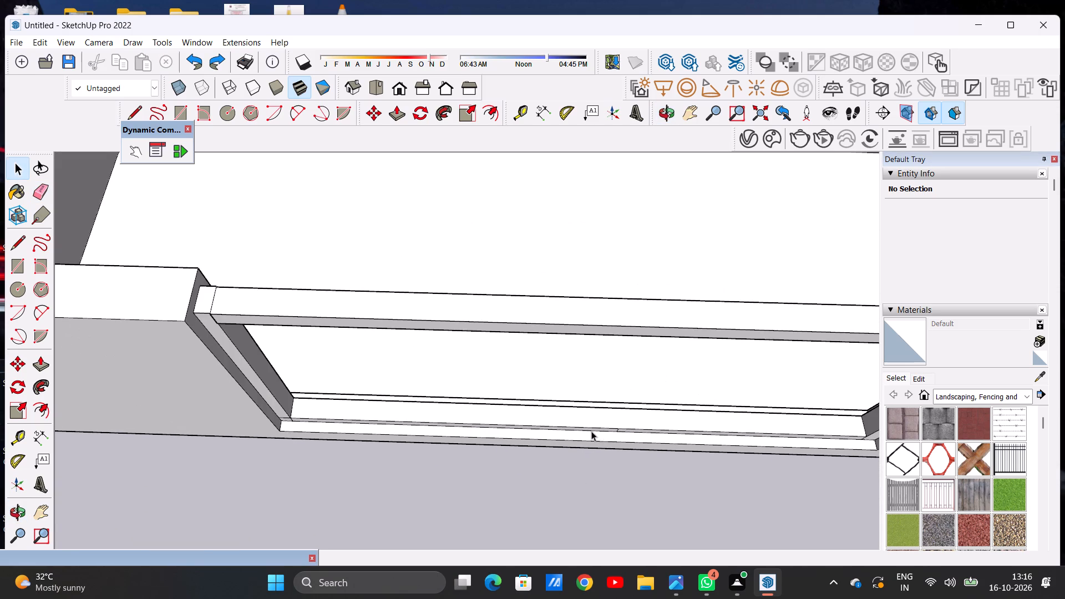
pyautogui.scroll(-1, 613, 431)
pyautogui.scroll(2, 613, 431)
pyautogui.press('l')
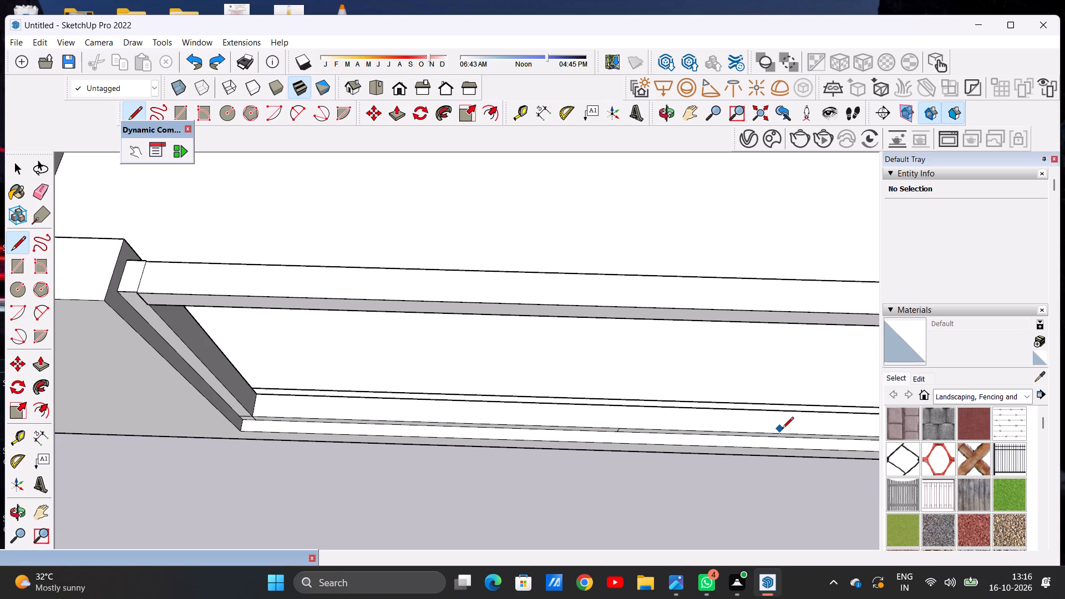
pyautogui.scroll(-9, 570, 428)
pyautogui.scroll(5, 640, 432)
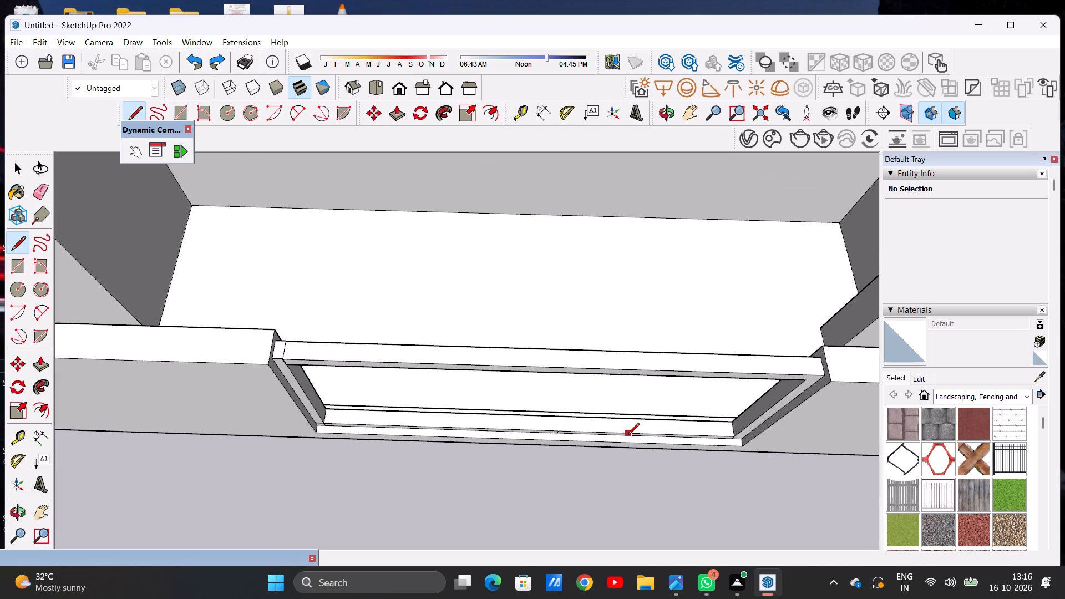
pyautogui.scroll(1, 628, 435)
pyautogui.scroll(-1, 628, 435)
pyautogui.scroll(2, 628, 435)
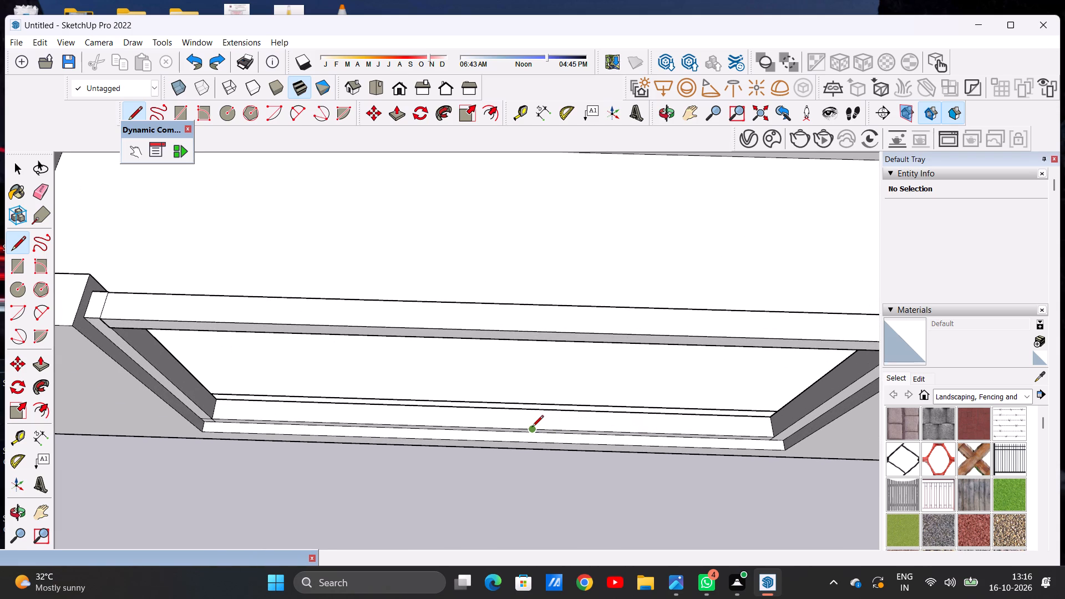
pyautogui.click(510, 428)
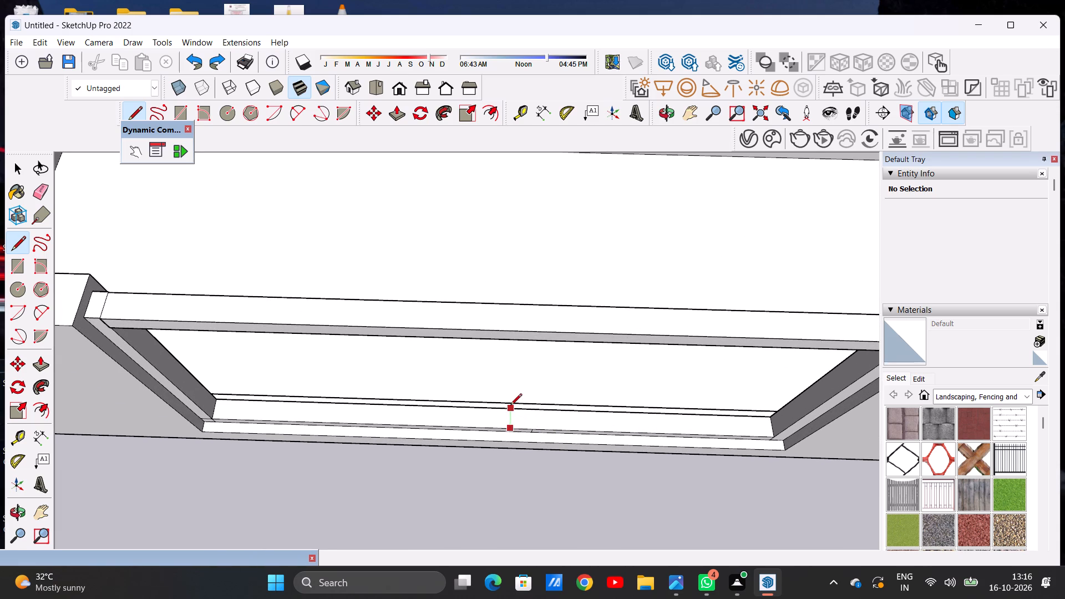
pyautogui.click(510, 406)
# Draw two more short lines across the sill's top face beside the existing middle line, from front edge to back edge.
pyautogui.scroll(10, 526, 429)
pyautogui.click(524, 429)
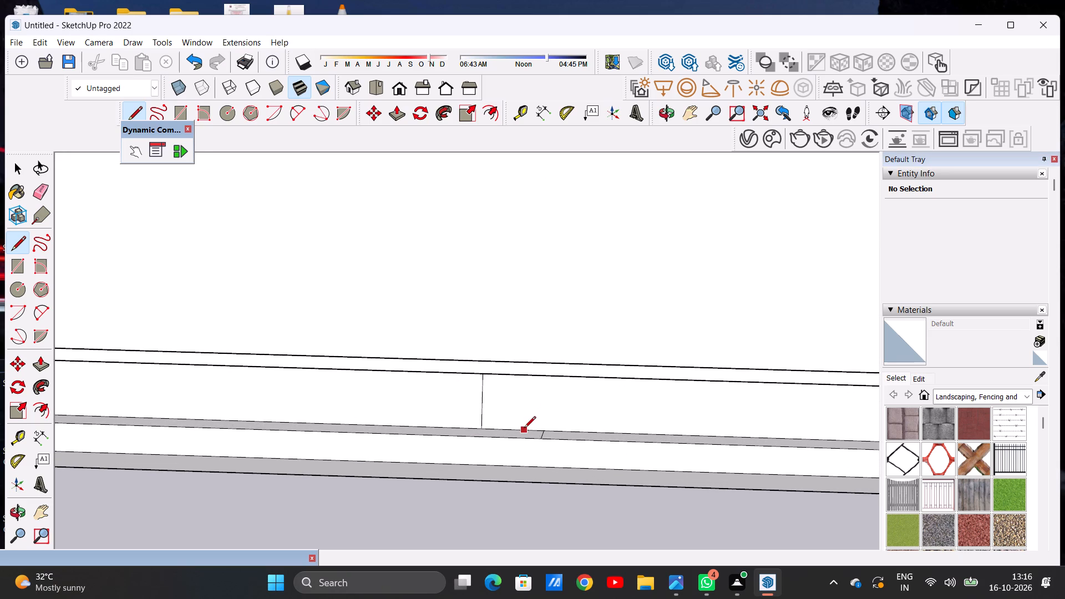
pyautogui.click(523, 375)
pyautogui.click(561, 429)
pyautogui.click(563, 375)
pyautogui.press('space')
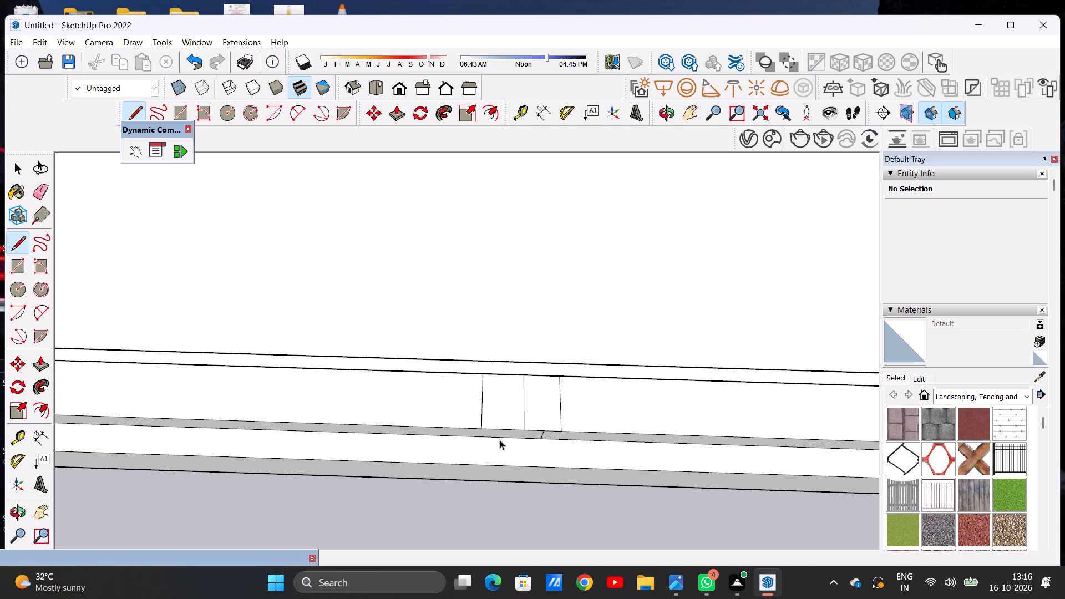
# Push/Pull the middle sill section farther from the longer wall up to the underside of the top rail.
pyautogui.press('p')
pyautogui.click(535, 403)
pyautogui.scroll(-2, 538, 315)
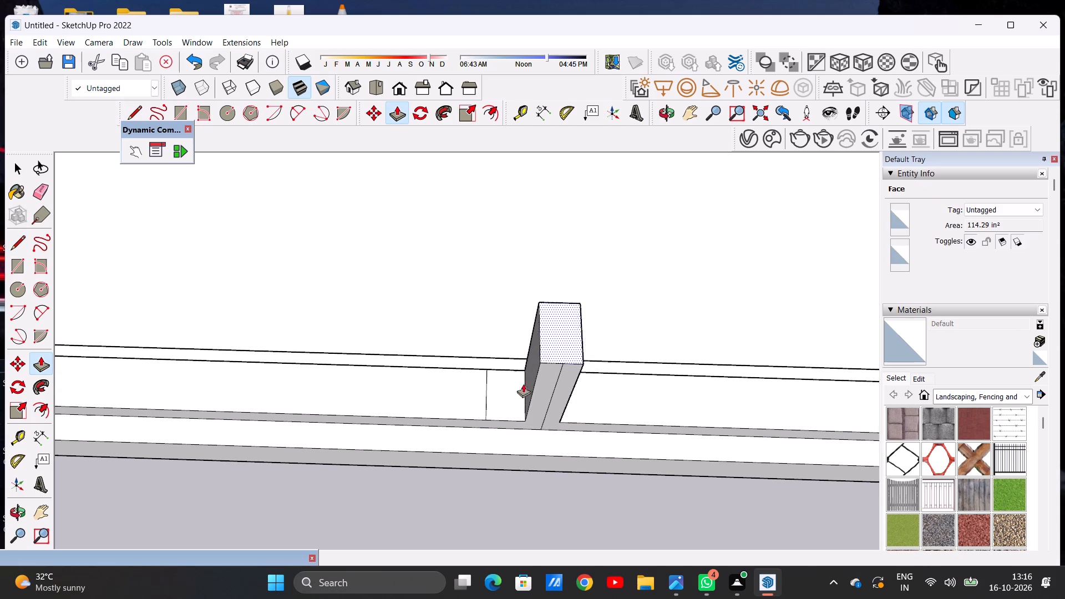
pyautogui.scroll(-17, 523, 384)
pyautogui.moveTo(529, 348); pyautogui.dragTo(523, 306, button='middle')
pyautogui.scroll(6, 526, 341)
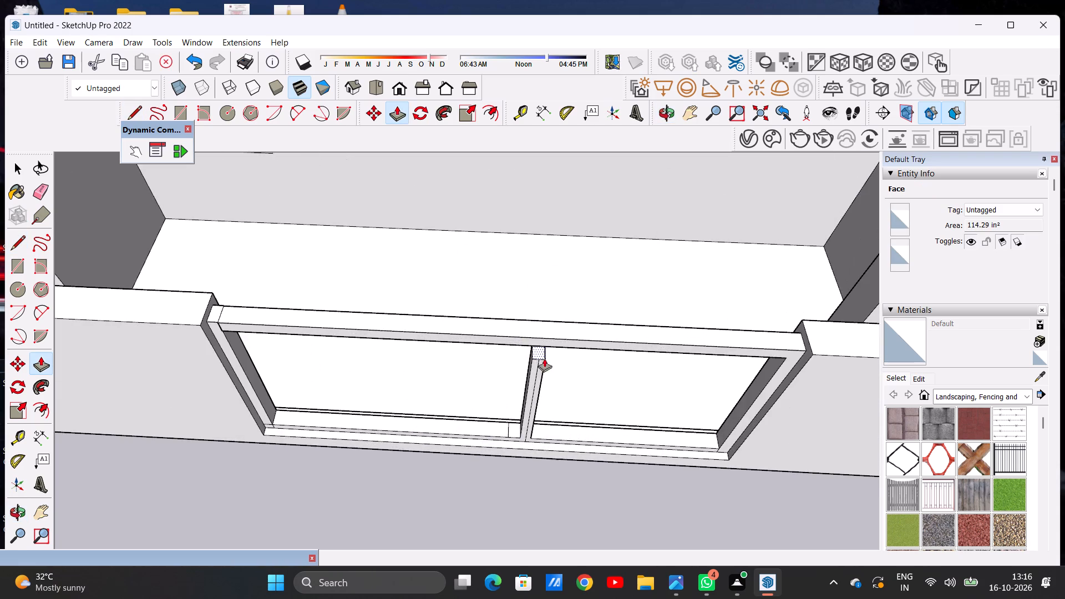
pyautogui.moveTo(545, 358); pyautogui.dragTo(555, 246, button='middle')
pyautogui.scroll(6, 545, 292)
pyautogui.moveTo(547, 336); pyautogui.dragTo(555, 252, button='middle')
pyautogui.scroll(-17, 551, 316)
pyautogui.scroll(9, 549, 284)
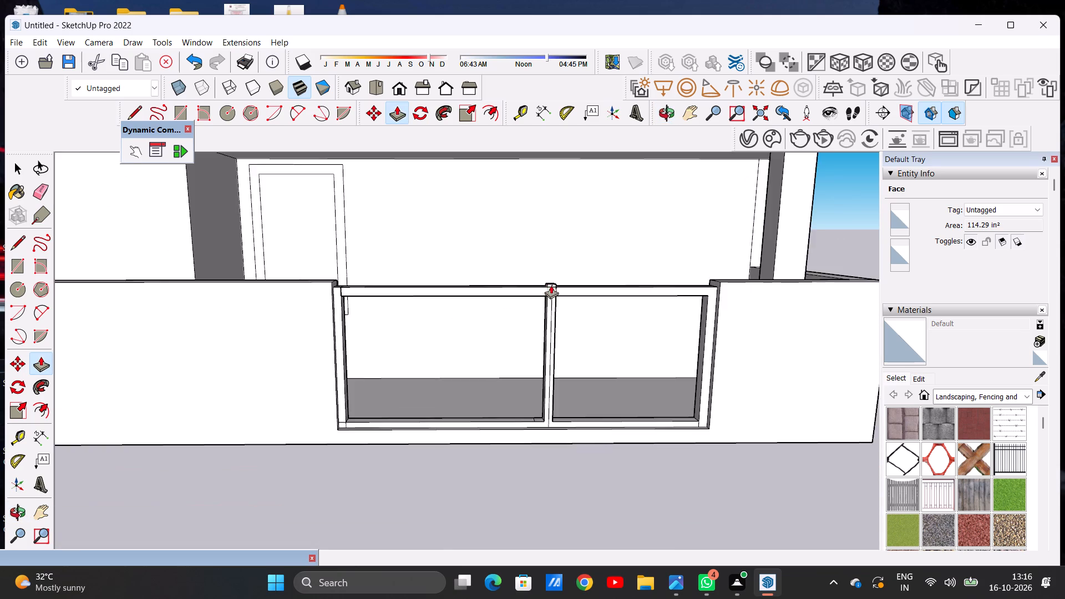
pyautogui.scroll(8, 551, 285)
pyautogui.click(569, 318)
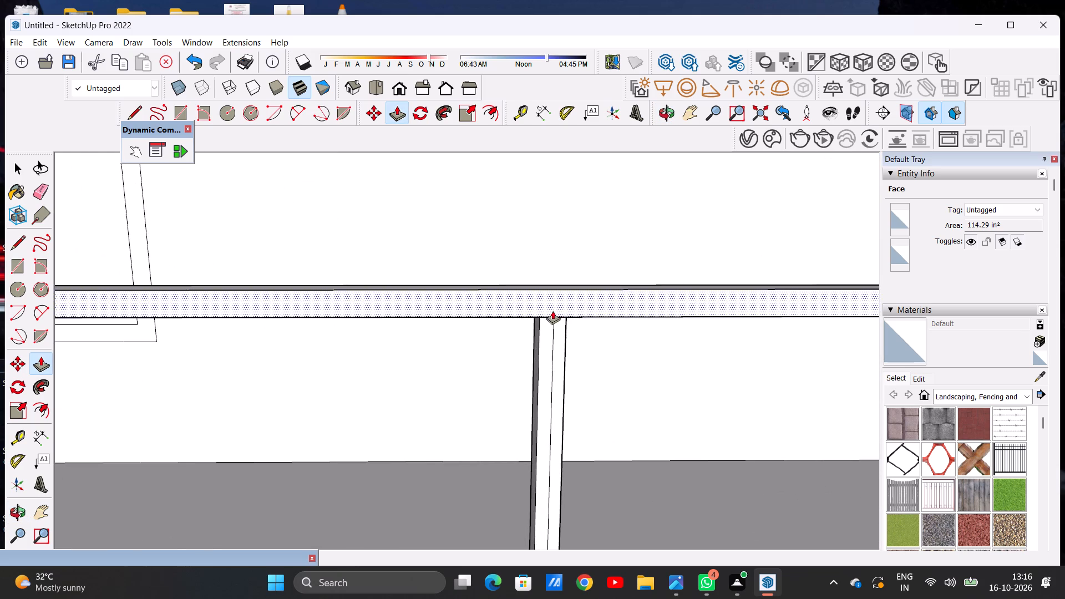
# Push/Pull the adjoining sill section on the longer wall's side up to the top rail's underside, widening the middle post.
pyautogui.scroll(-3, 552, 311)
pyautogui.scroll(1, 552, 311)
pyautogui.scroll(-9, 552, 311)
pyautogui.moveTo(521, 404); pyautogui.dragTo(515, 499, button='middle')
pyautogui.scroll(11, 521, 452)
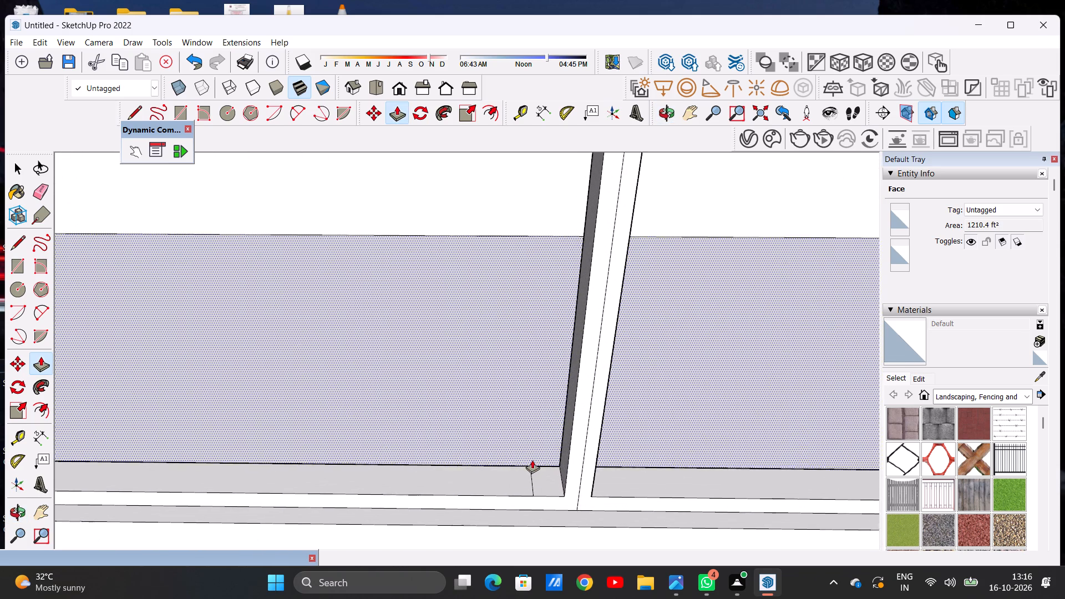
pyautogui.click(556, 484)
pyautogui.scroll(-10, 562, 350)
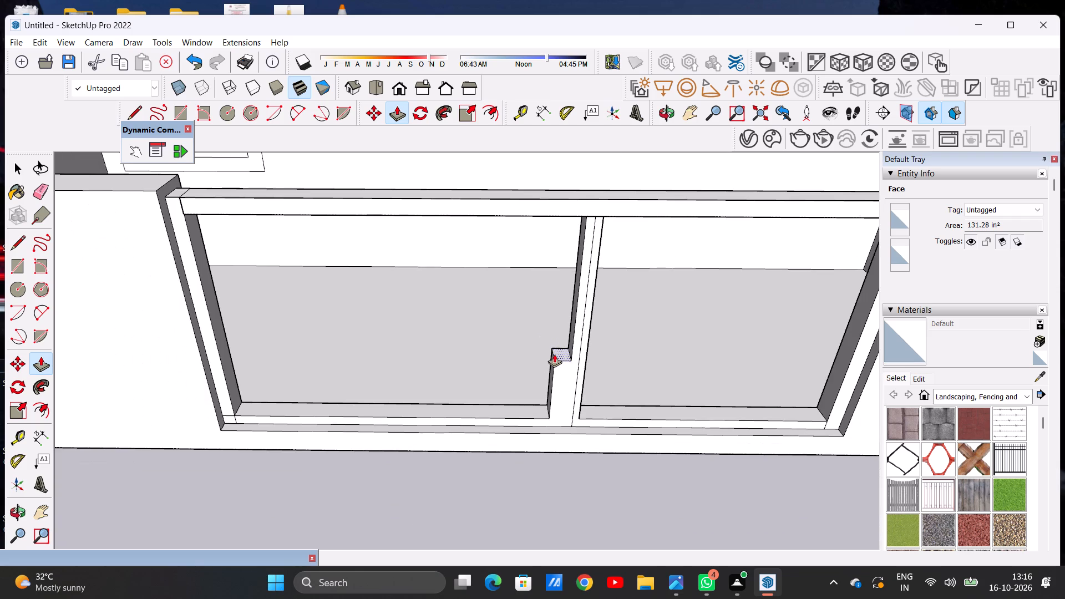
pyautogui.scroll(-7, 551, 319)
pyautogui.scroll(14, 568, 287)
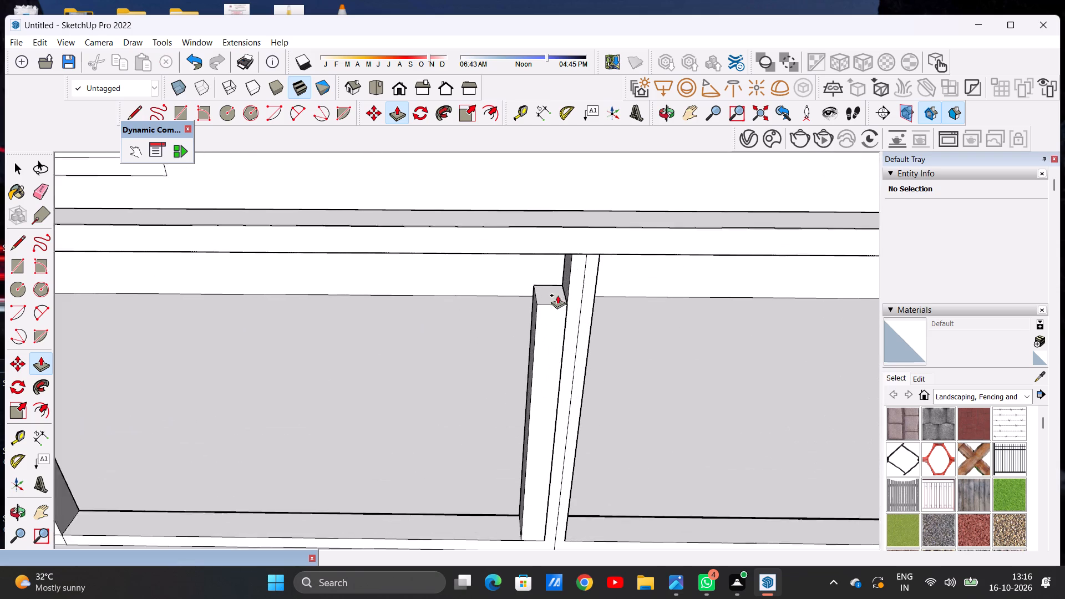
pyautogui.scroll(2, 557, 295)
pyautogui.click(573, 253)
pyautogui.press('space')
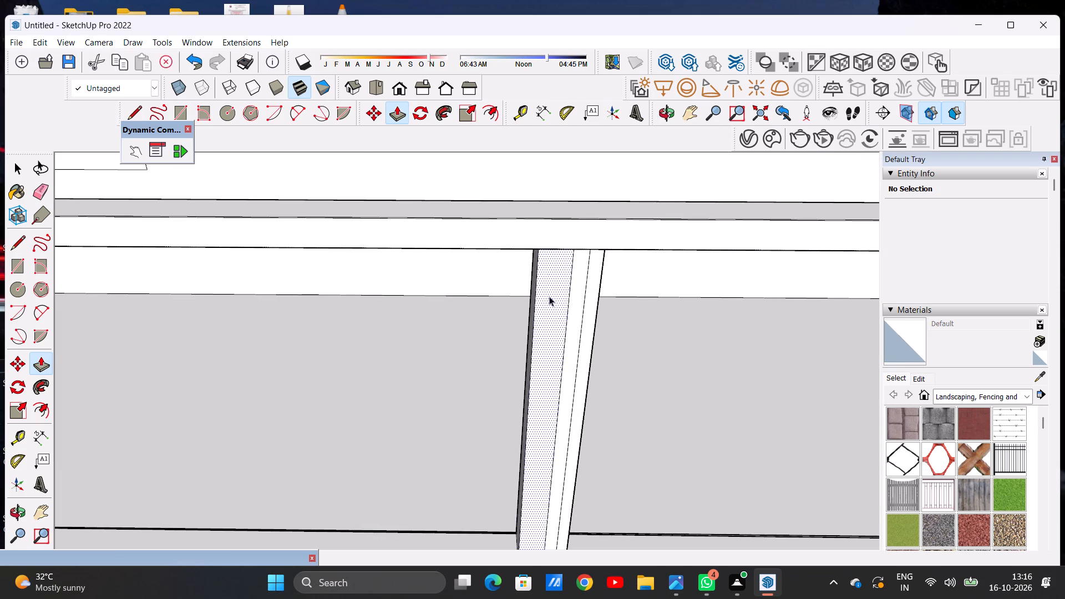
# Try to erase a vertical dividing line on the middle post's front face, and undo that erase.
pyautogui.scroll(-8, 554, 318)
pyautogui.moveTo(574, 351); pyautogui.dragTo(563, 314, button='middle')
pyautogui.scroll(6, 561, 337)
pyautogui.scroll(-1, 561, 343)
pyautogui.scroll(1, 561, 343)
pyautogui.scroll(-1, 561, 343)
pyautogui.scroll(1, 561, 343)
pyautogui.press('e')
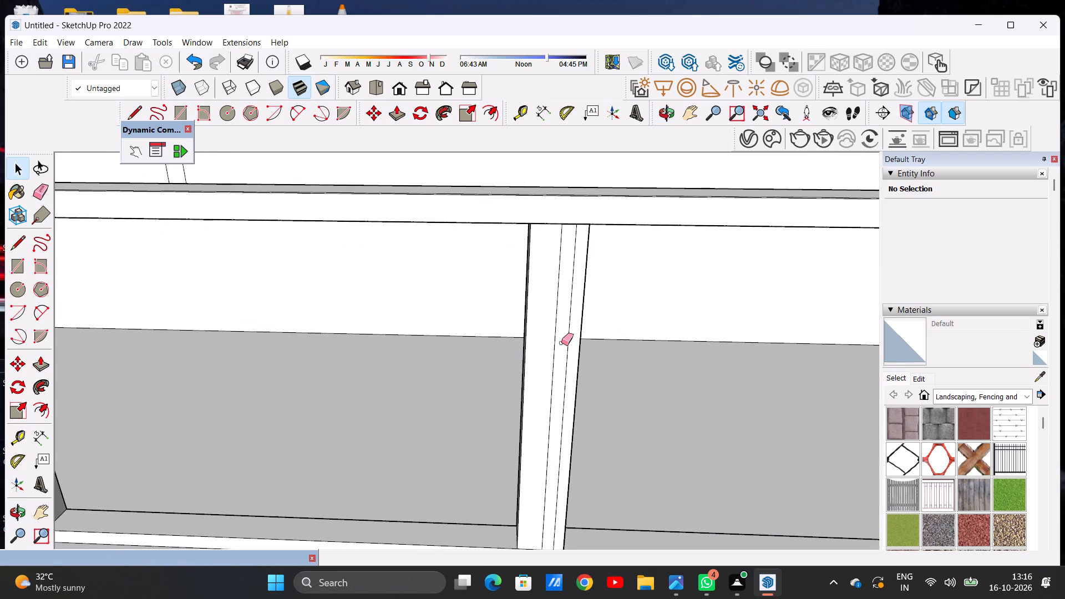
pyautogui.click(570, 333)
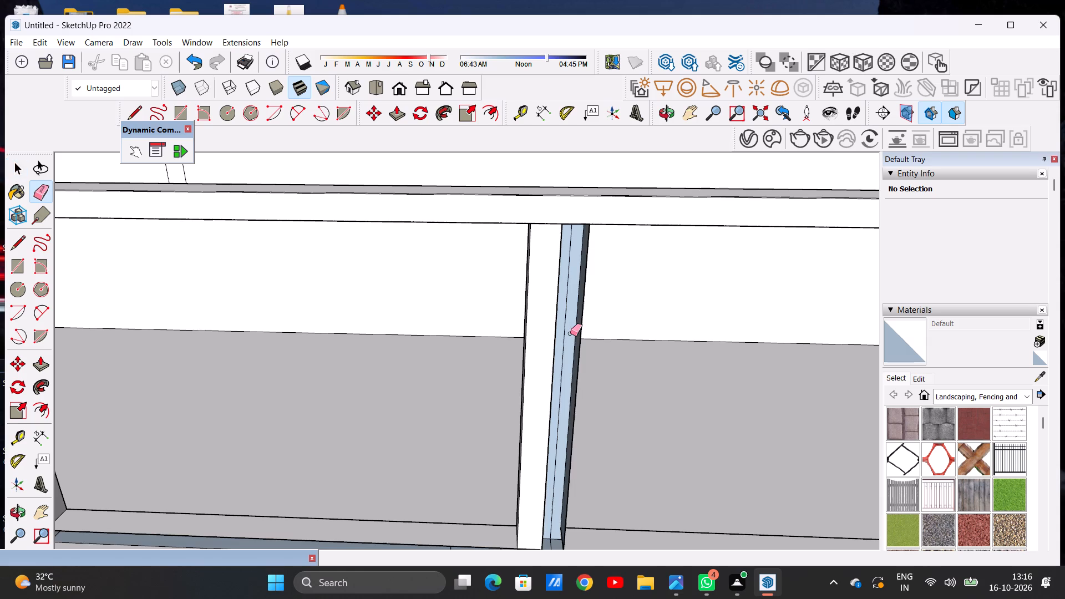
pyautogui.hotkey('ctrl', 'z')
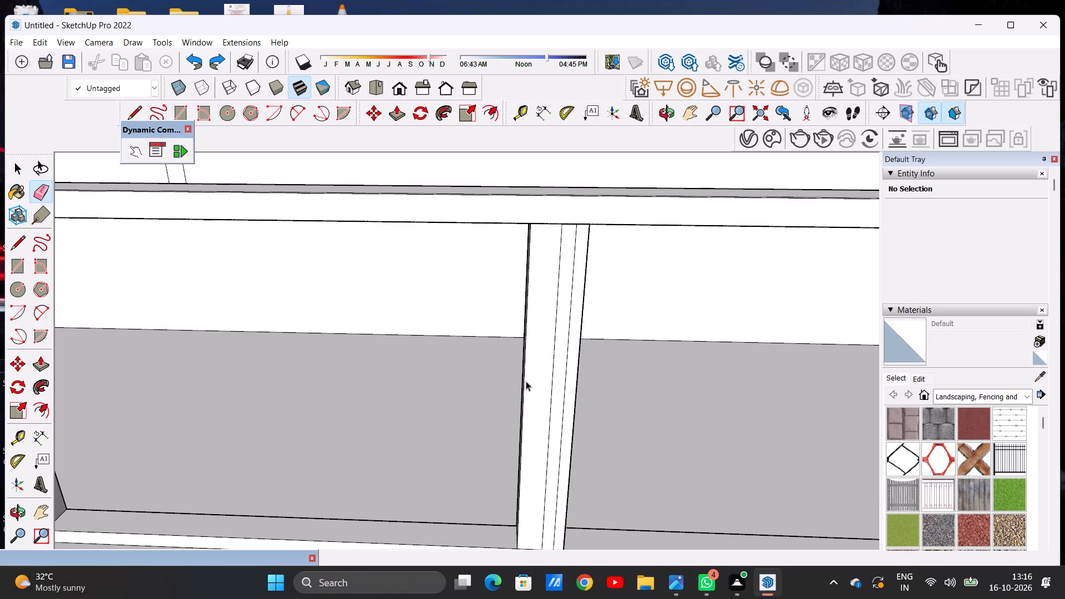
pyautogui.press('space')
# Draw a line along the middle post's base where its front face meets the sill, completing the bottom edge.
pyautogui.scroll(-12, 565, 372)
pyautogui.scroll(-1, 518, 439)
pyautogui.scroll(9, 560, 444)
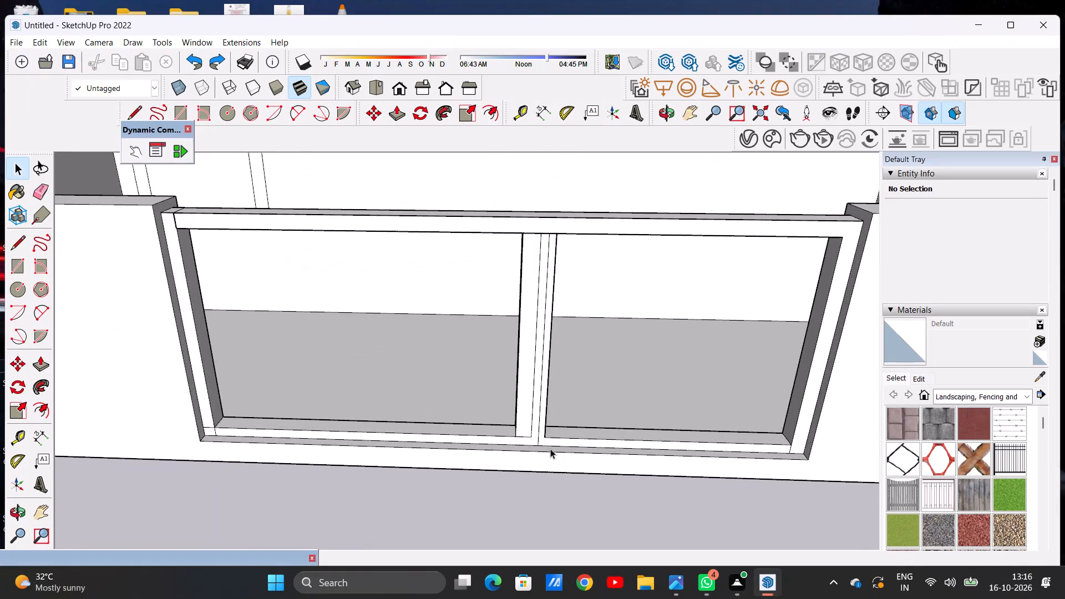
pyautogui.scroll(10, 550, 449)
pyautogui.moveTo(524, 439); pyautogui.dragTo(526, 408, button='middle')
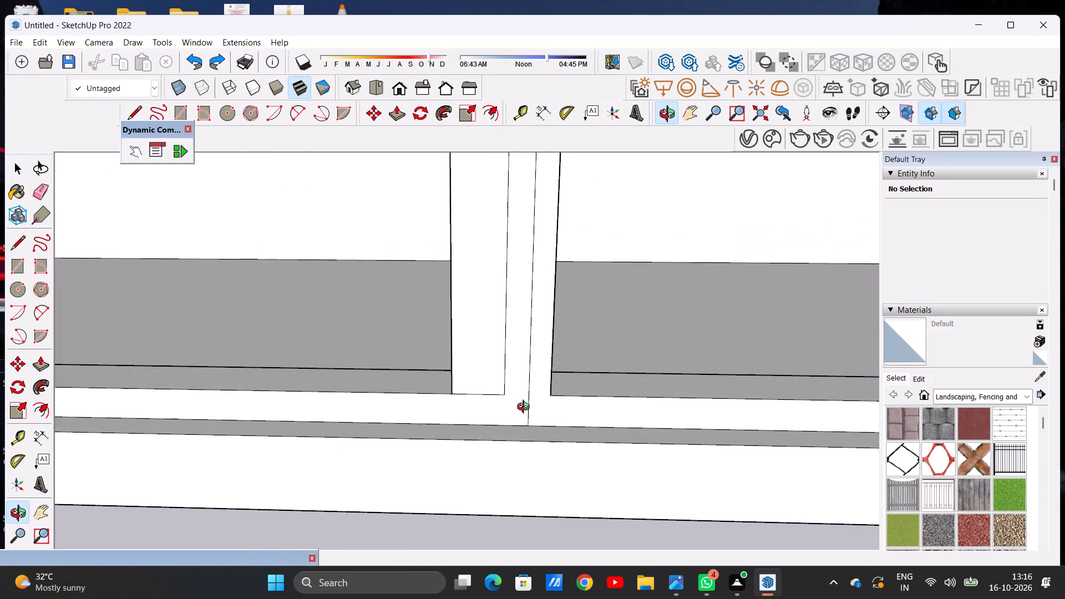
pyautogui.moveTo(526, 408); pyautogui.dragTo(526, 413, button='middle')
pyautogui.press('l')
pyautogui.scroll(4, 507, 398)
pyautogui.click(503, 392)
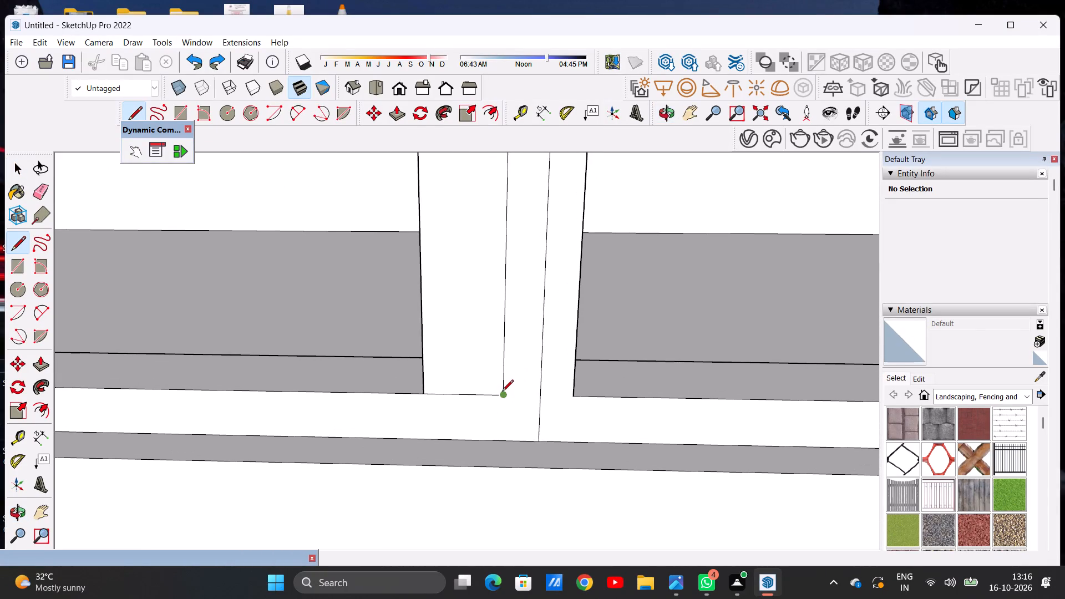
pyautogui.click(573, 392)
pyautogui.press('space')
# Draw a small circle around mid-height on the opening-side face of the jamb strip at the shorter wall.
pyautogui.scroll(-17, 531, 439)
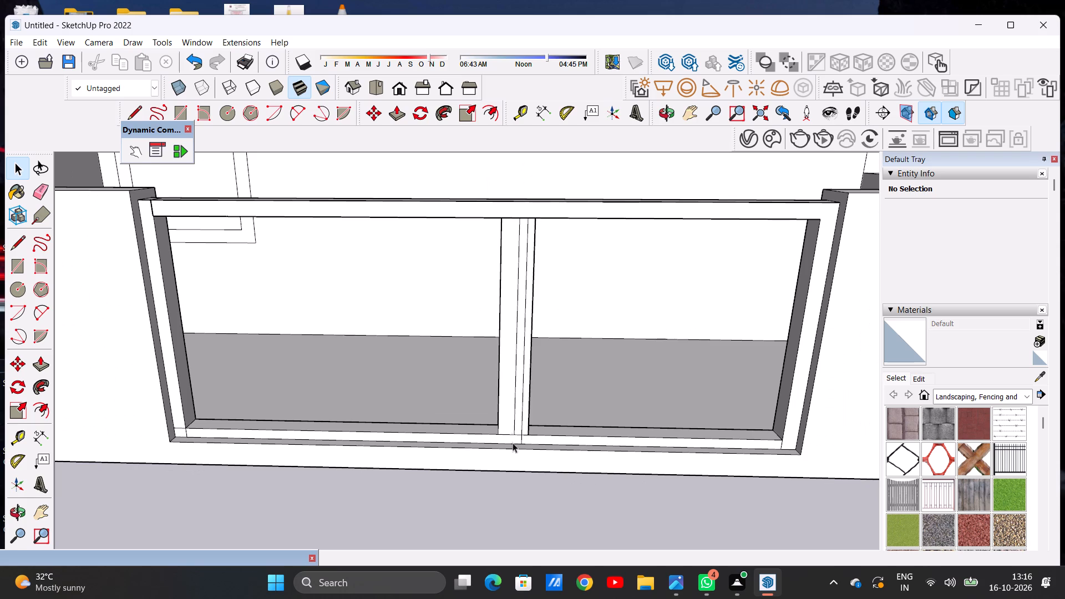
pyautogui.scroll(-11, 508, 408)
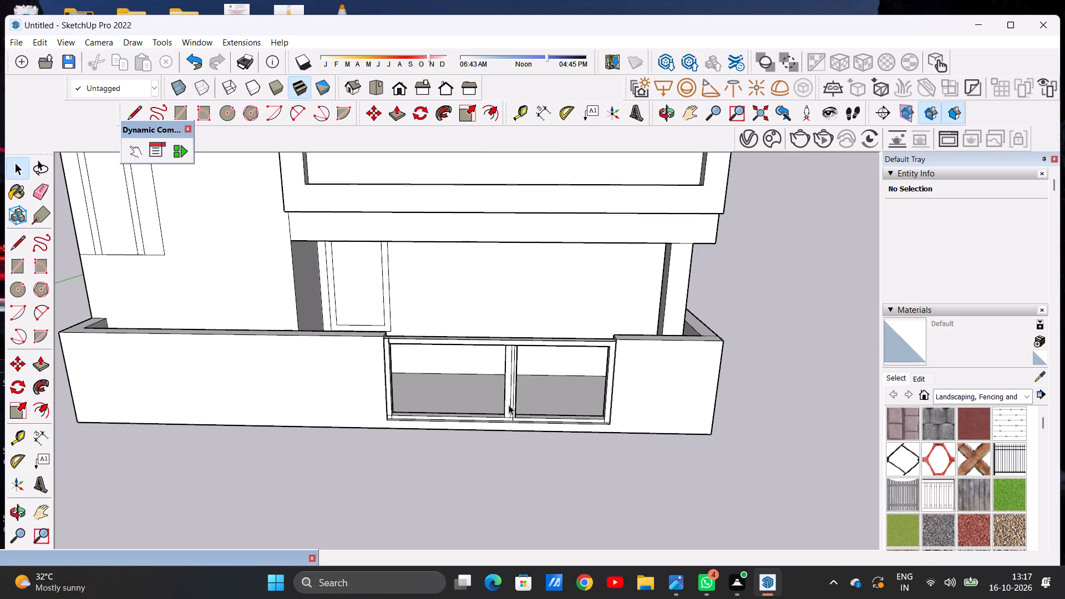
pyautogui.scroll(-7, 506, 403)
pyautogui.moveTo(505, 414); pyautogui.dragTo(511, 414, button='middle')
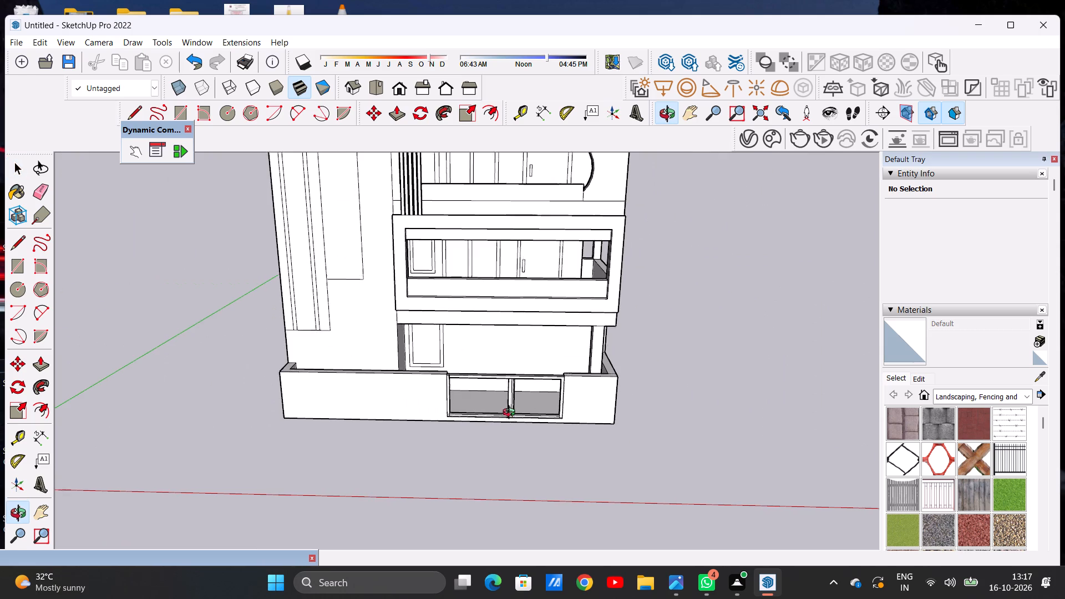
pyautogui.moveTo(511, 414); pyautogui.dragTo(697, 377, button='middle')
pyautogui.scroll(12, 563, 369)
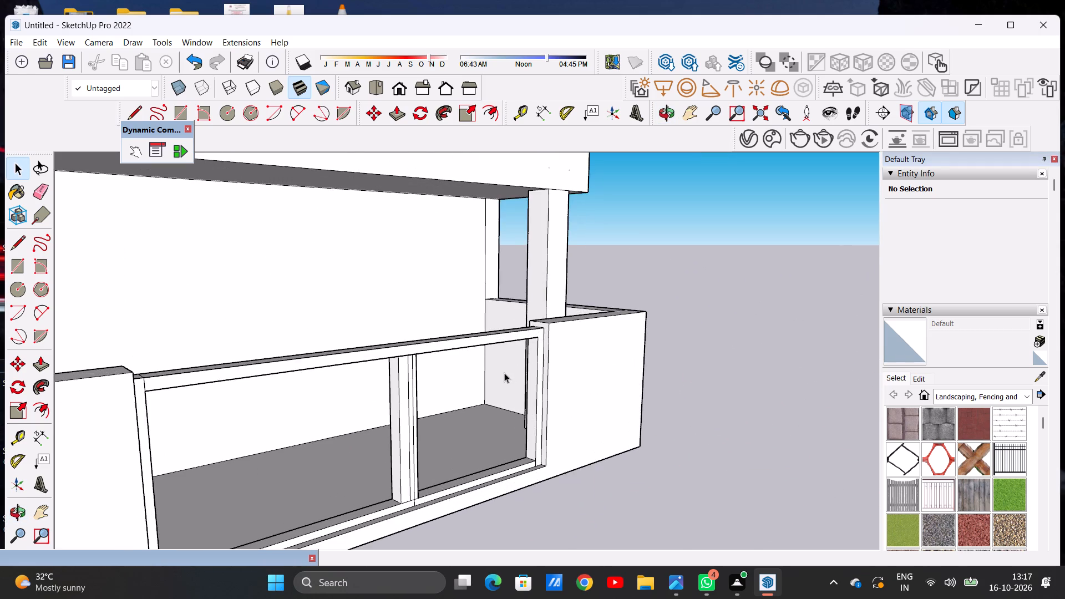
pyautogui.moveTo(504, 373); pyautogui.dragTo(581, 379, button='middle')
pyautogui.scroll(6, 547, 362)
pyautogui.moveTo(535, 364); pyautogui.dragTo(589, 360, button='middle')
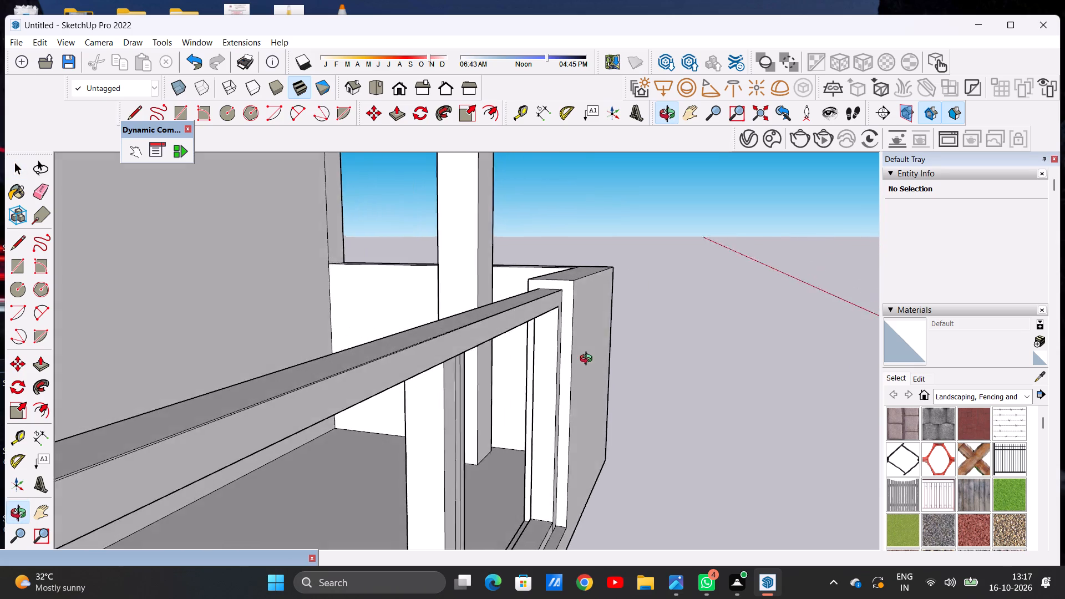
pyautogui.moveTo(589, 360); pyautogui.dragTo(593, 352, button='middle')
pyautogui.scroll(3, 558, 342)
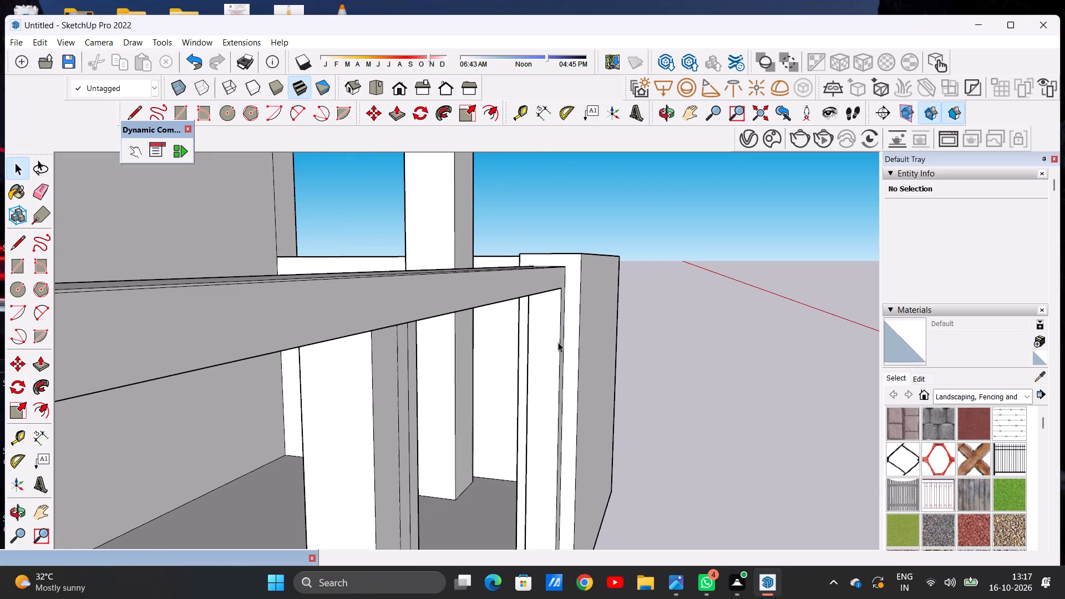
pyautogui.press('c')
pyautogui.scroll(-6, 560, 323)
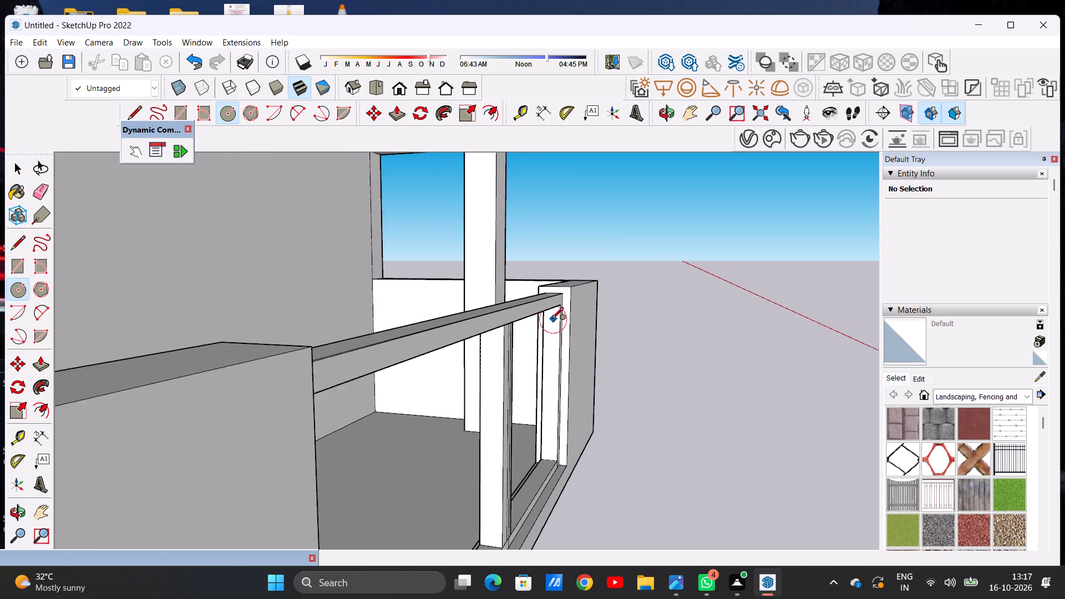
pyautogui.scroll(-3, 552, 319)
pyautogui.scroll(9, 552, 384)
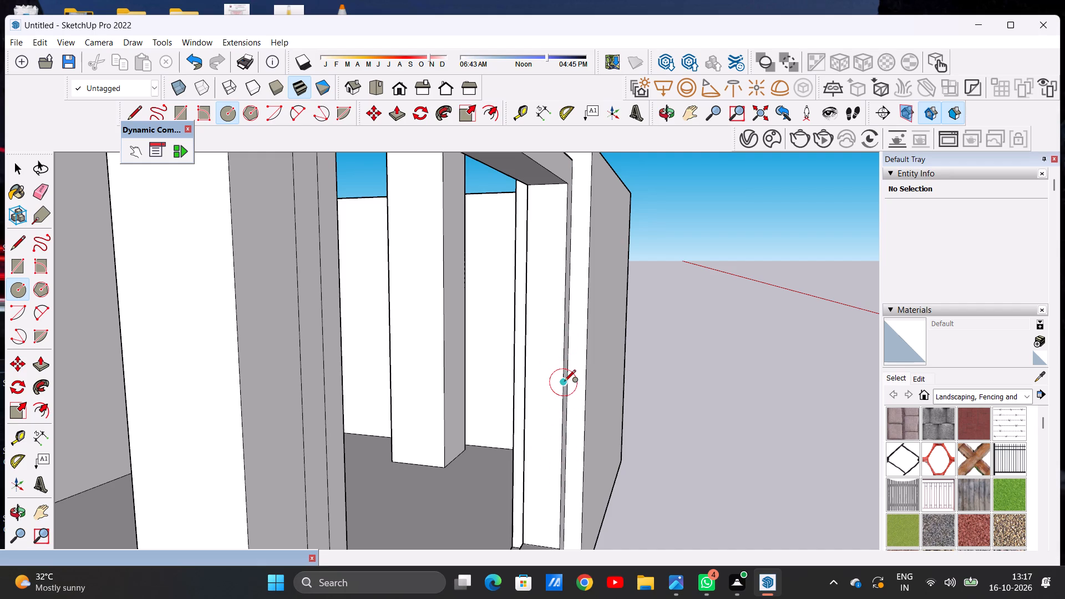
pyautogui.scroll(3, 545, 383)
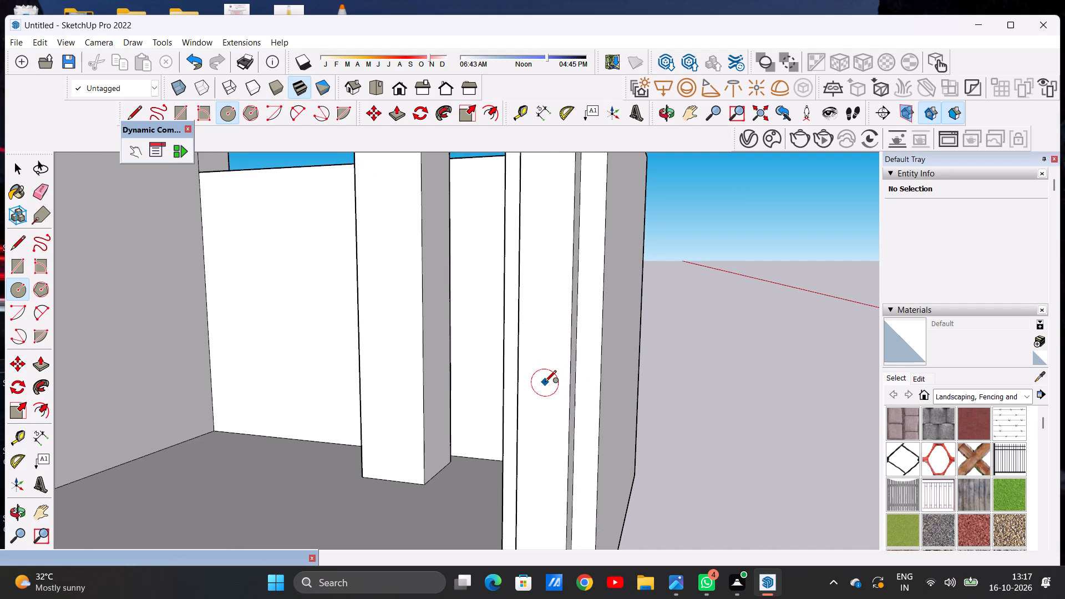
pyautogui.click(545, 383)
pyautogui.click(542, 367)
pyautogui.press('space')
# Push/Pull the circle on the shorter wall's jamb strip across the opening to the opposite jamb strip, forming a round horizontal bar.
pyautogui.scroll(-15, 559, 387)
pyautogui.moveTo(567, 417); pyautogui.dragTo(491, 413, button='middle')
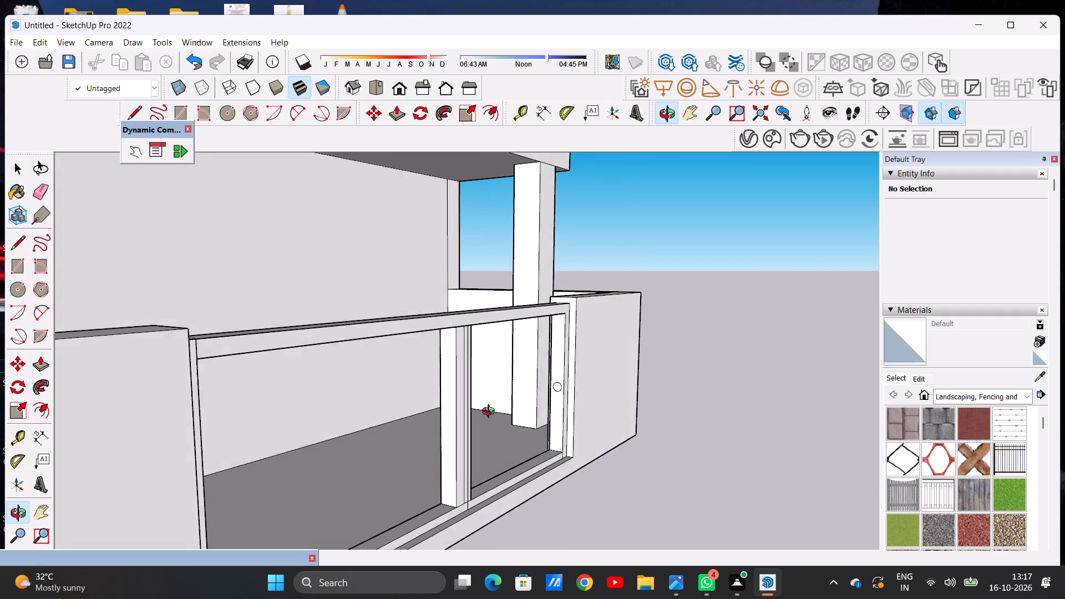
pyautogui.moveTo(491, 413); pyautogui.dragTo(480, 415, button='middle')
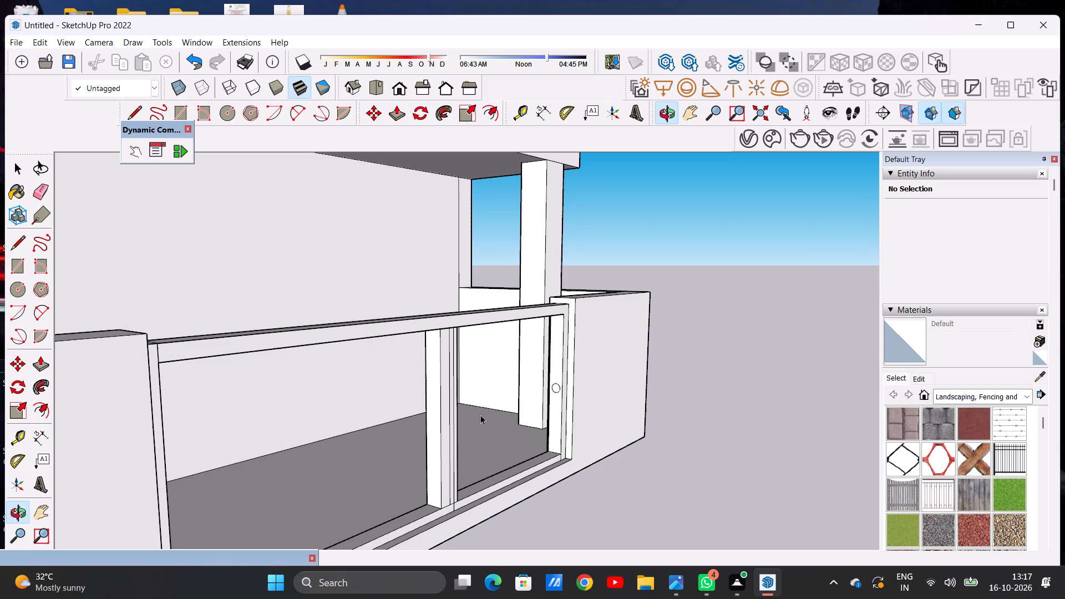
pyautogui.scroll(5, 617, 383)
pyautogui.scroll(1, 555, 392)
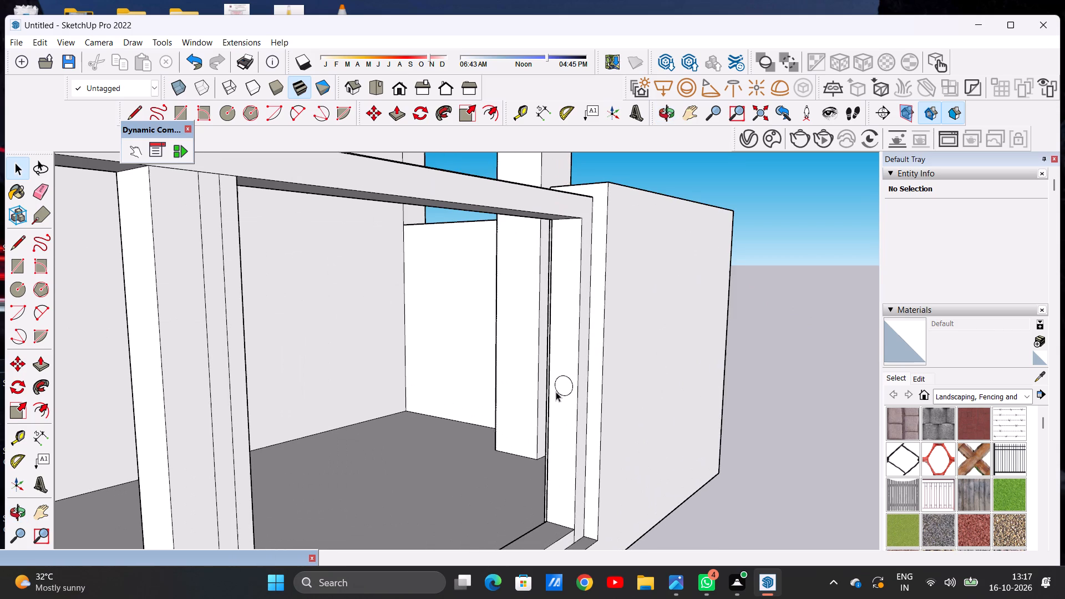
pyautogui.press('p')
pyautogui.scroll(4, 572, 388)
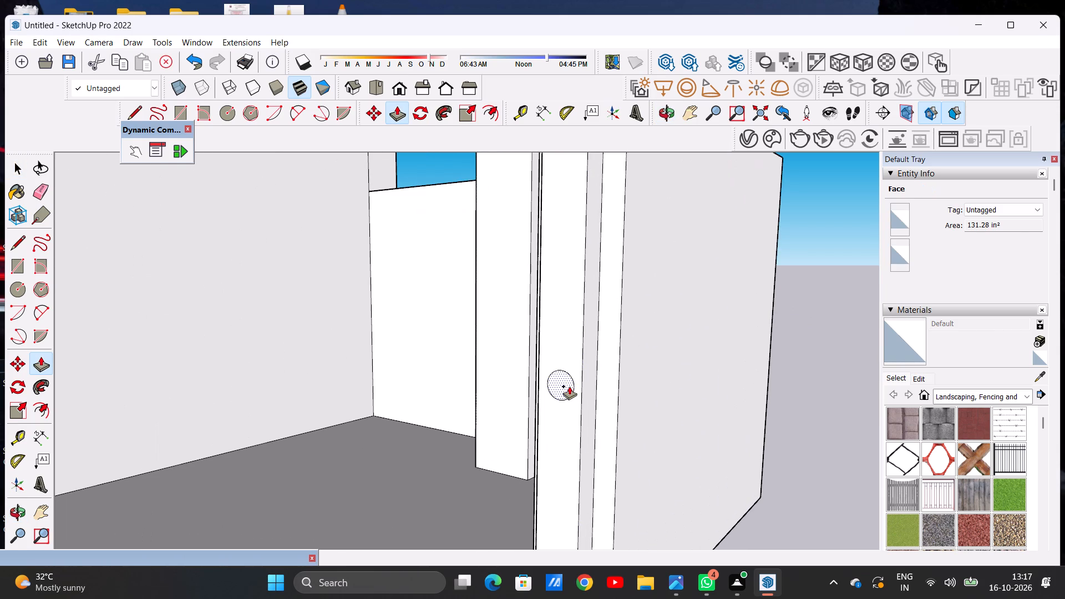
pyautogui.click(569, 386)
pyautogui.scroll(-13, 511, 407)
pyautogui.moveTo(443, 407); pyautogui.dragTo(323, 398, button='middle')
pyautogui.scroll(-8, 488, 394)
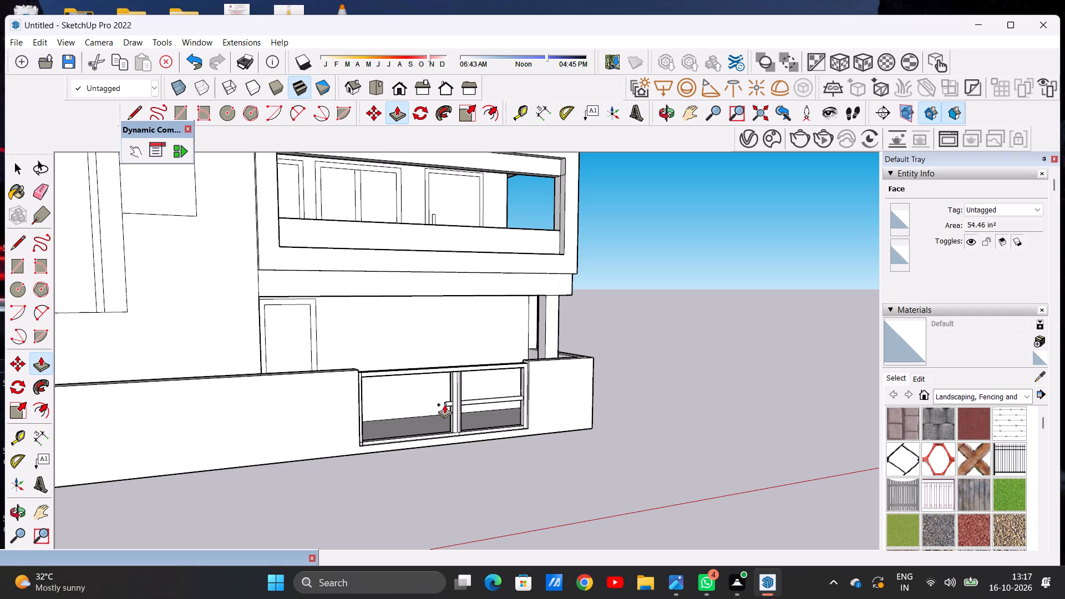
pyautogui.scroll(3, 421, 404)
pyautogui.moveTo(409, 398); pyautogui.dragTo(292, 397, button='middle')
pyautogui.scroll(10, 339, 397)
pyautogui.scroll(5, 271, 394)
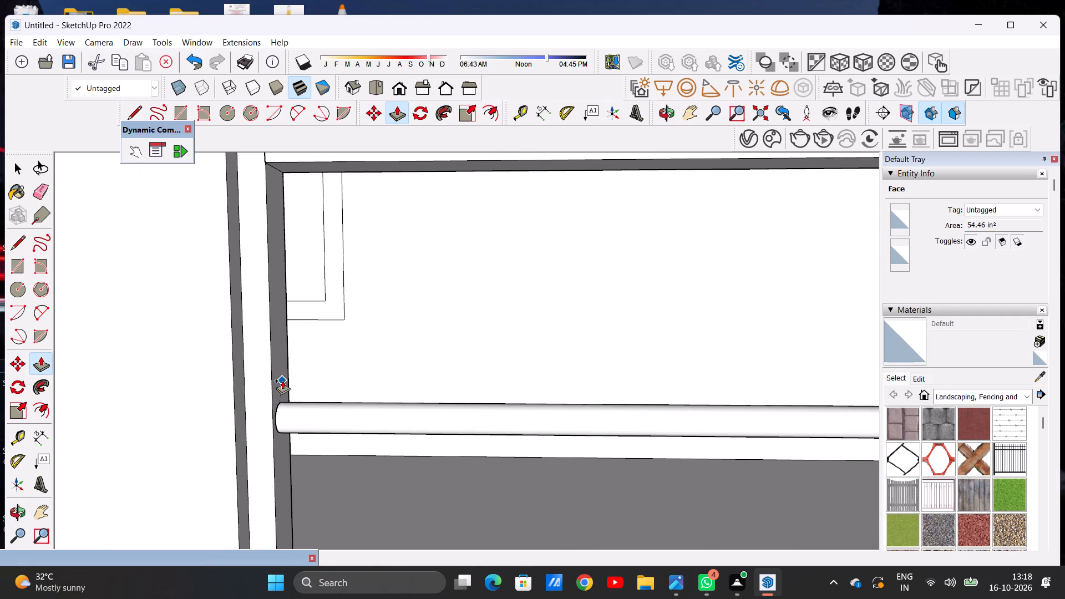
pyautogui.click(282, 380)
pyautogui.press('space')
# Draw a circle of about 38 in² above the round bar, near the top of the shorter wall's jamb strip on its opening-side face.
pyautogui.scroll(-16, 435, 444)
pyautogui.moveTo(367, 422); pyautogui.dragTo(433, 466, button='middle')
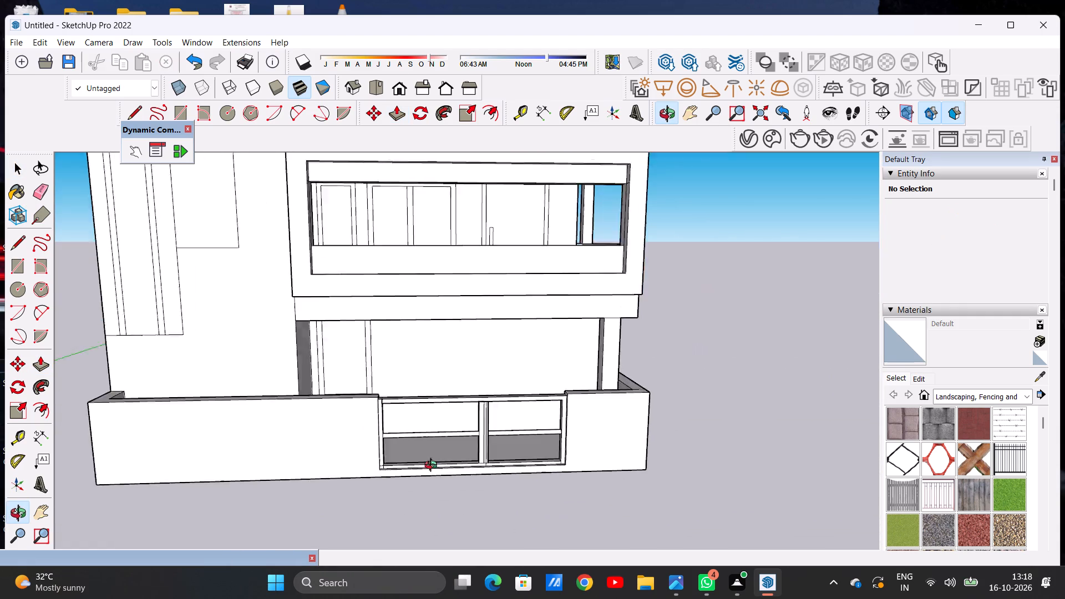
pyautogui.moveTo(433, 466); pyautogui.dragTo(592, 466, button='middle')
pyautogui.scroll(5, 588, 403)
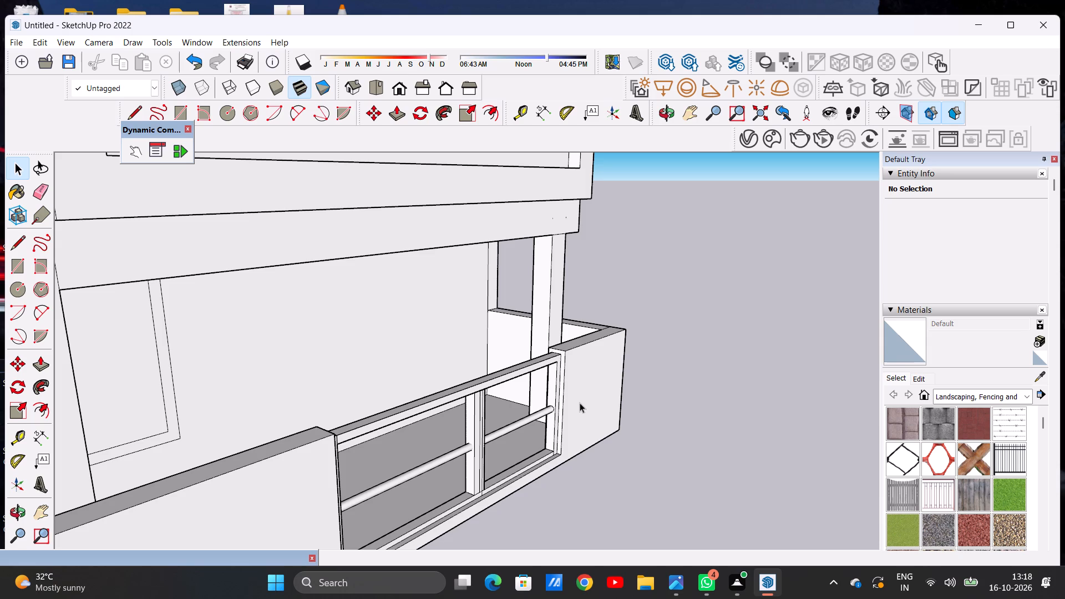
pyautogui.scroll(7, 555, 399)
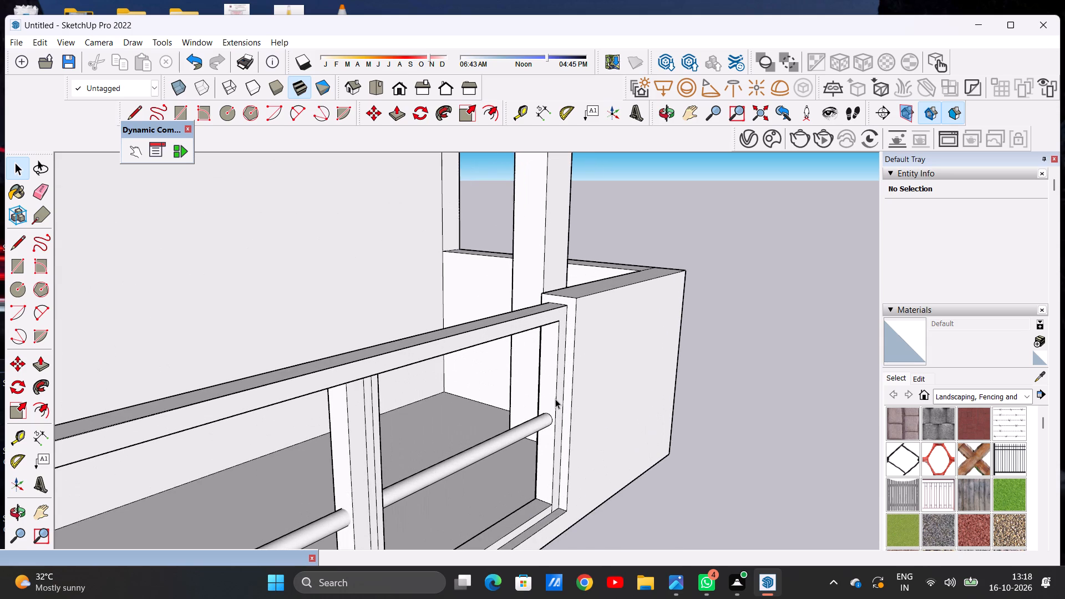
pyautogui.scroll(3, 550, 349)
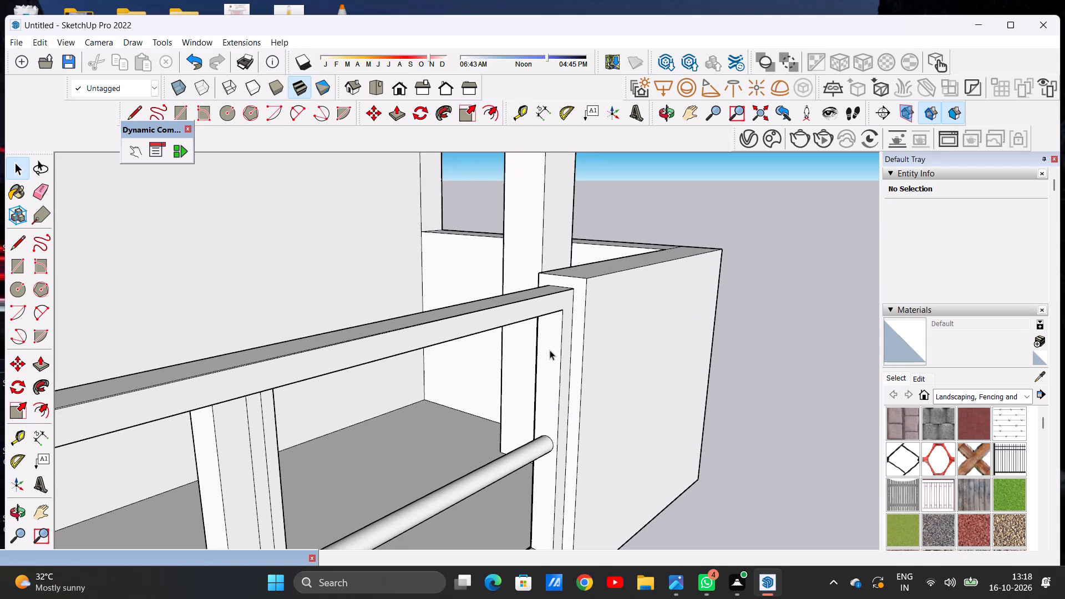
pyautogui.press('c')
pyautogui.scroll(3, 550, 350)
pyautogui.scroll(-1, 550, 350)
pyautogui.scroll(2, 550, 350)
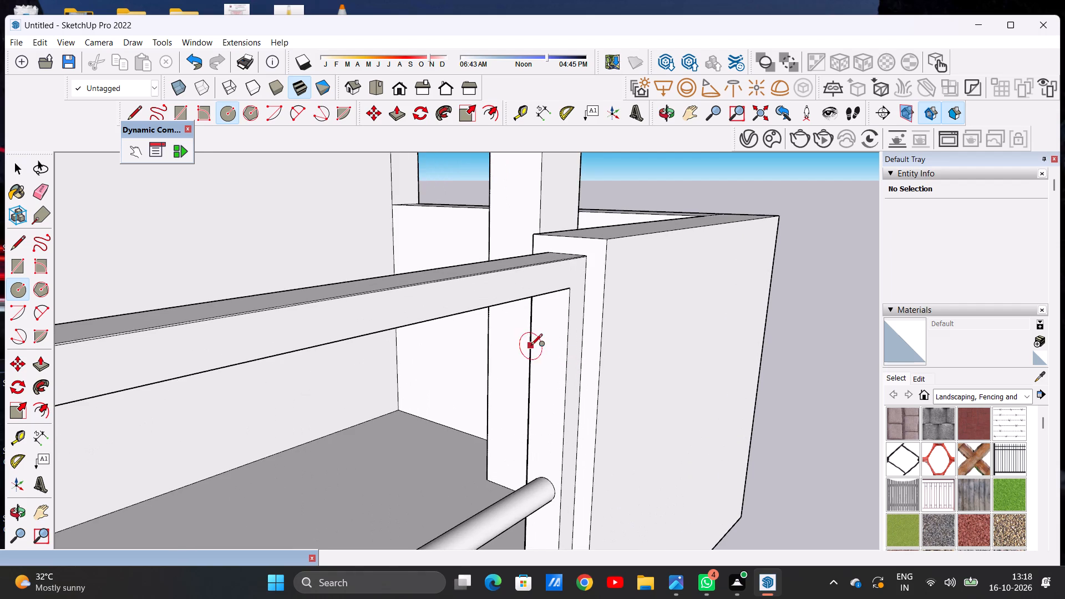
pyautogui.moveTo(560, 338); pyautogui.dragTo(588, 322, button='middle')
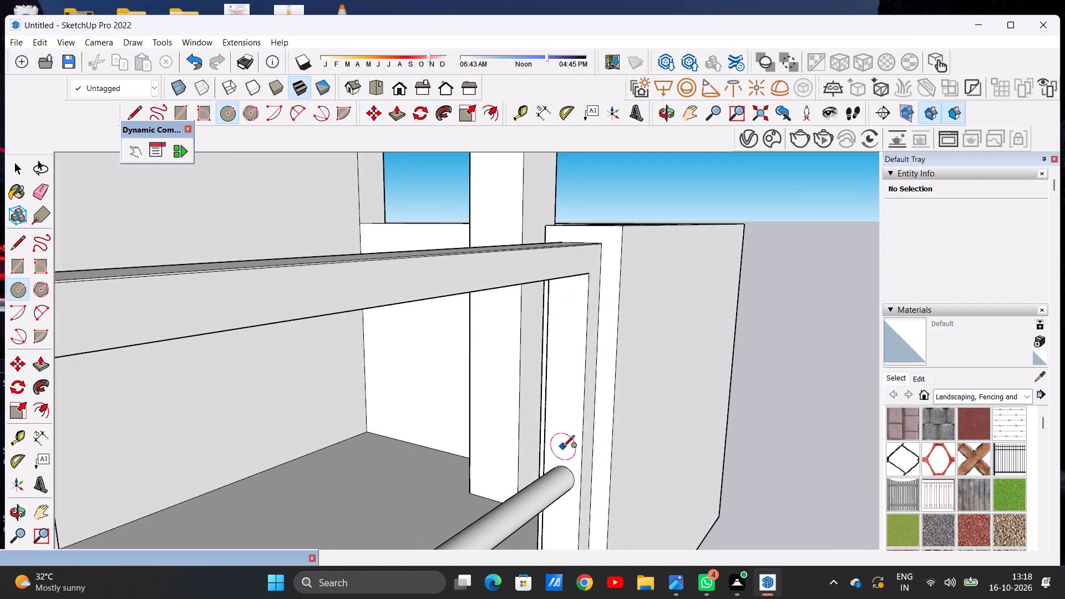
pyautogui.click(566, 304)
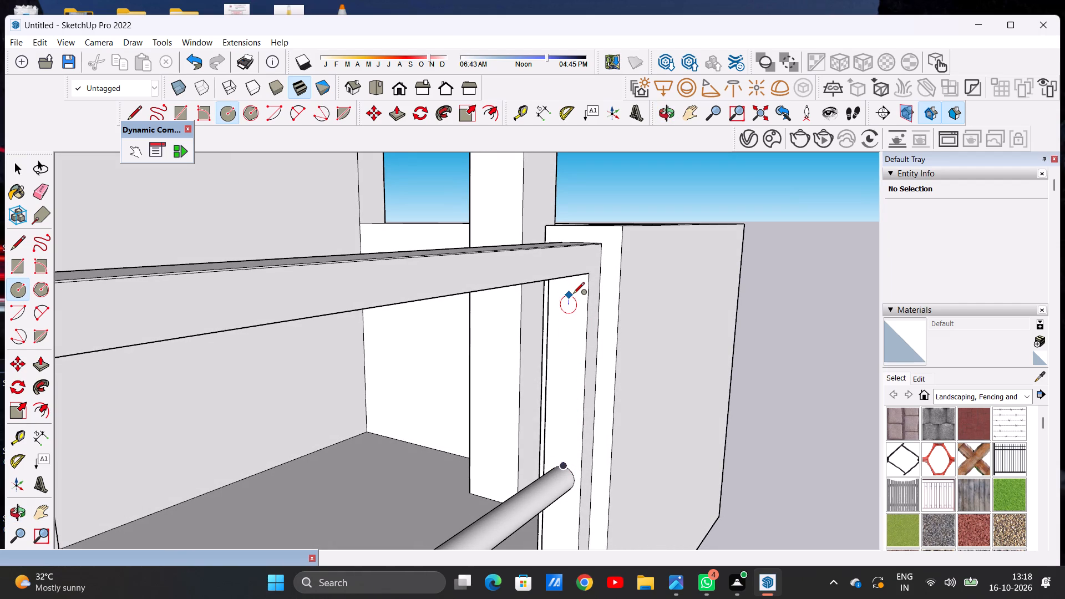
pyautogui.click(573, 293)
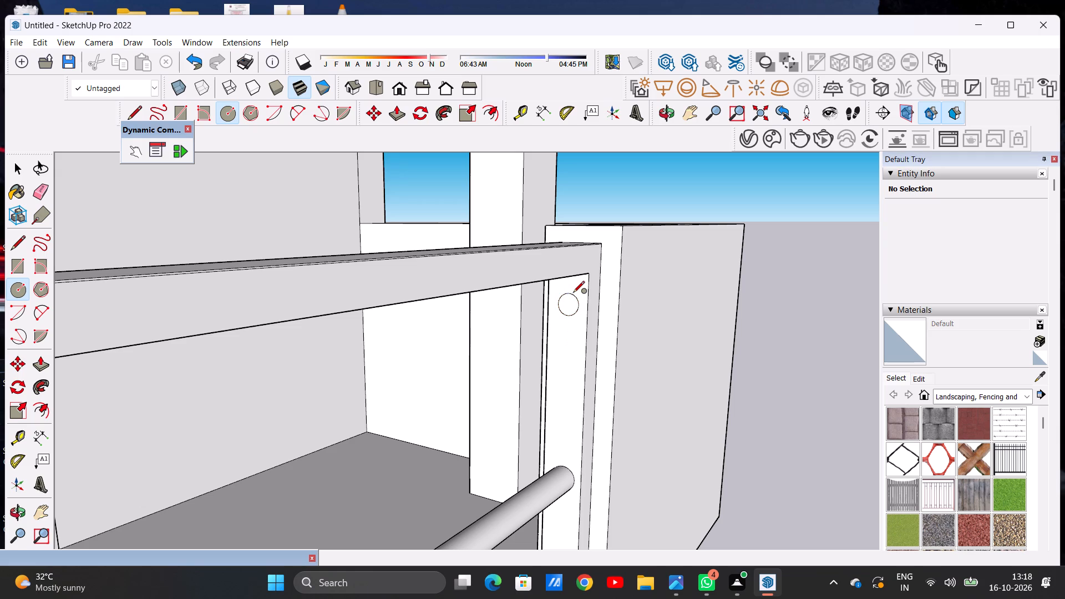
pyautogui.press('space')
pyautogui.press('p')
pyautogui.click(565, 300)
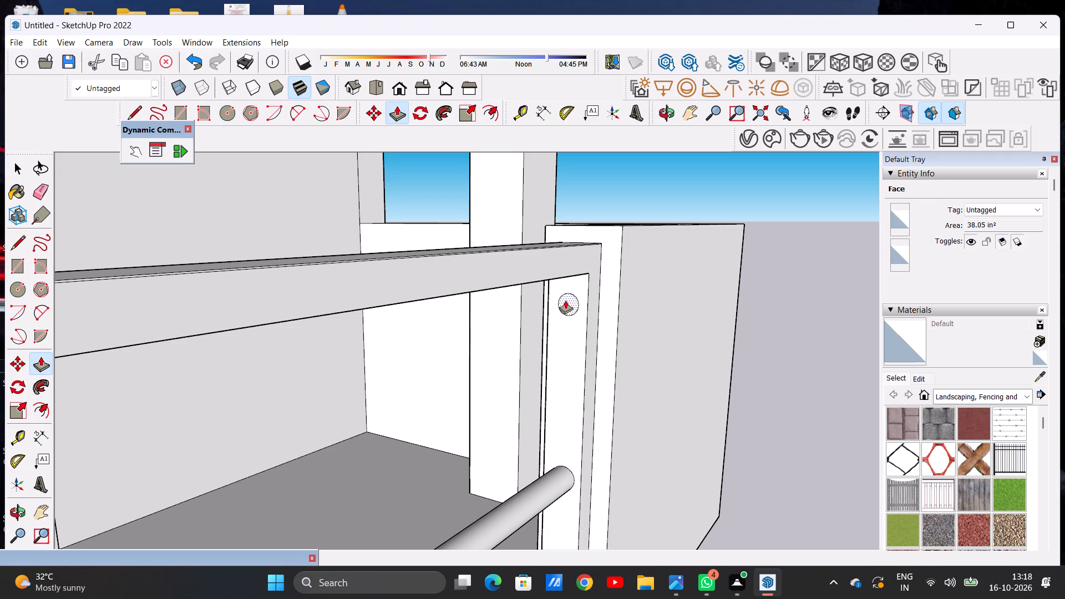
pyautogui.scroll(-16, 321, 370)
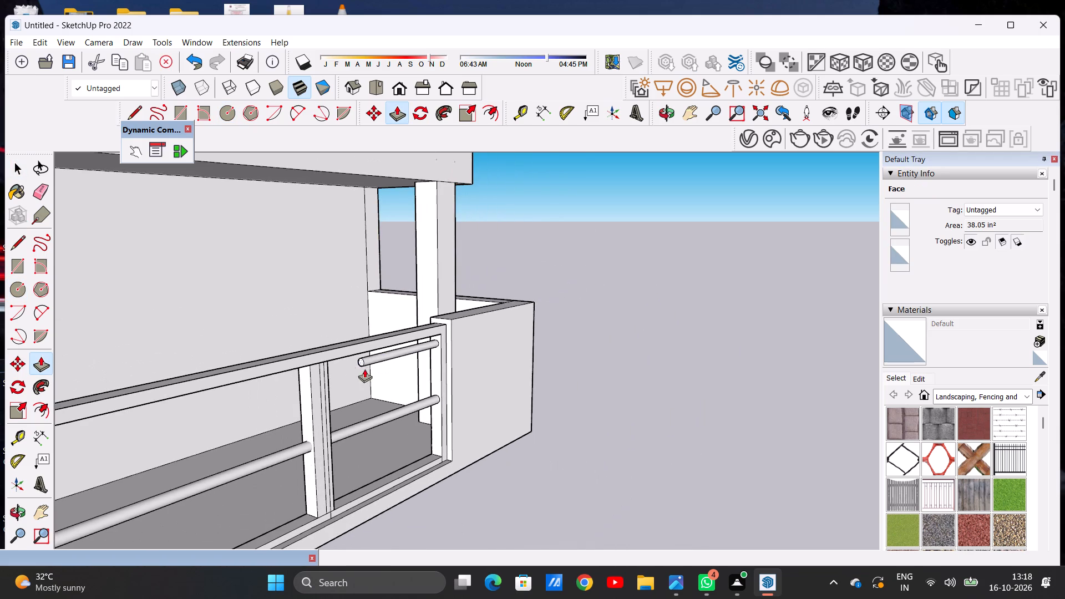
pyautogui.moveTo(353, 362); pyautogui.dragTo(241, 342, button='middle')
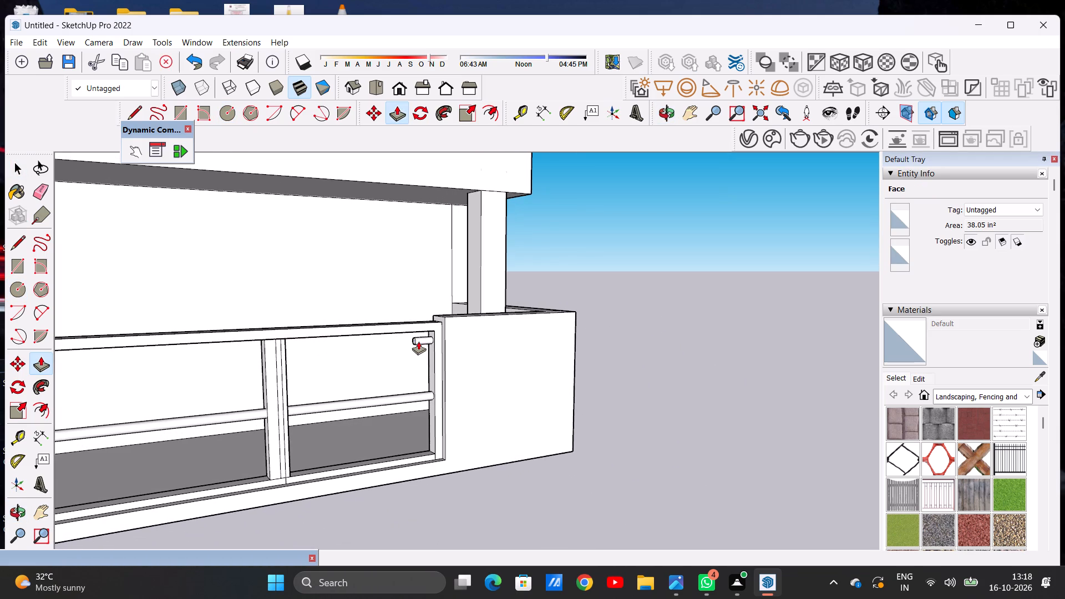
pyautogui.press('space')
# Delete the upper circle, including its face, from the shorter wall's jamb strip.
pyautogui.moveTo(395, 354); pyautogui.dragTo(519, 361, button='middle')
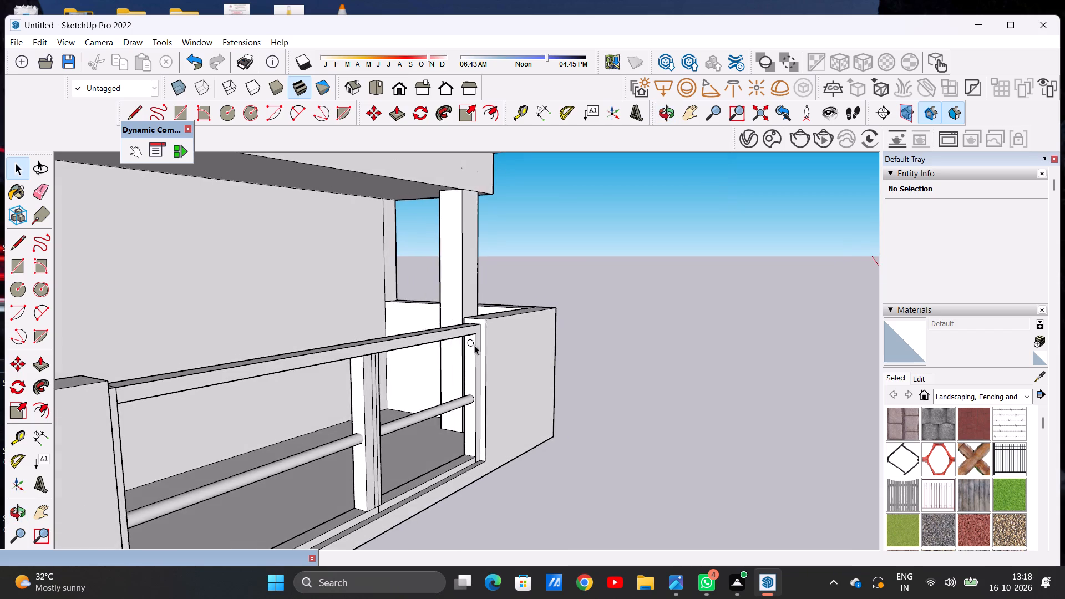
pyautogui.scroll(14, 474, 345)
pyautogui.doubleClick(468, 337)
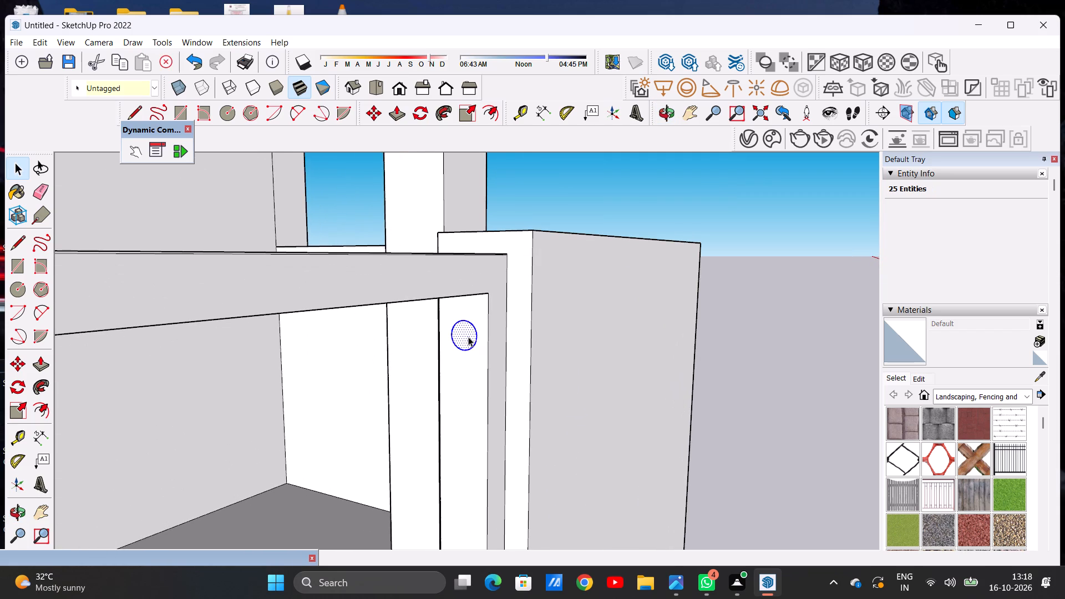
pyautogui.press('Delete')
# Draw a smaller circle of about 18 in² near the top of the same jamb strip's opening-side face.
pyautogui.press('c')
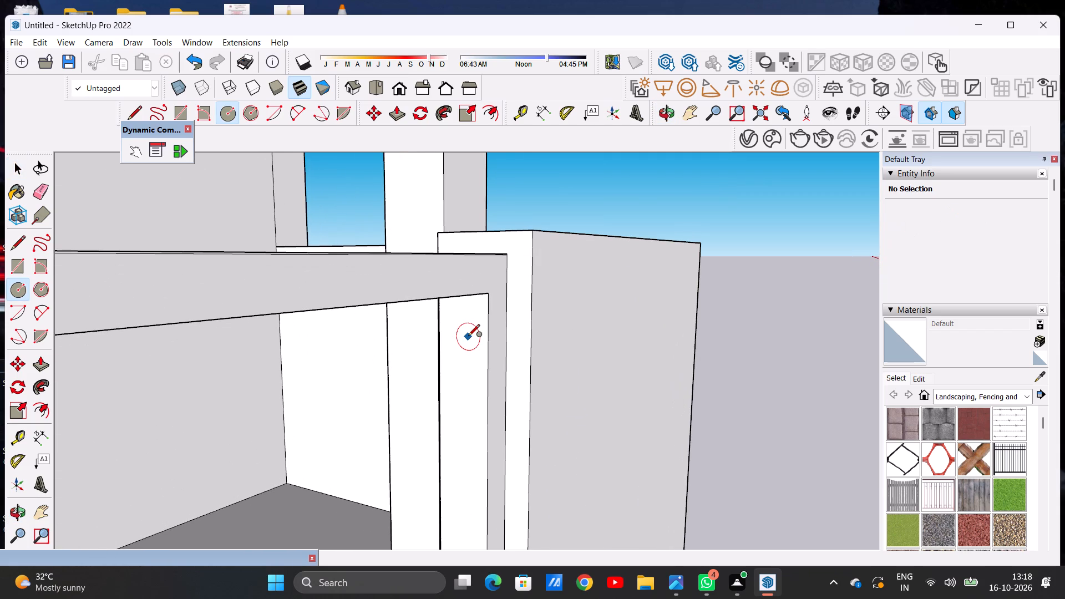
pyautogui.click(464, 331)
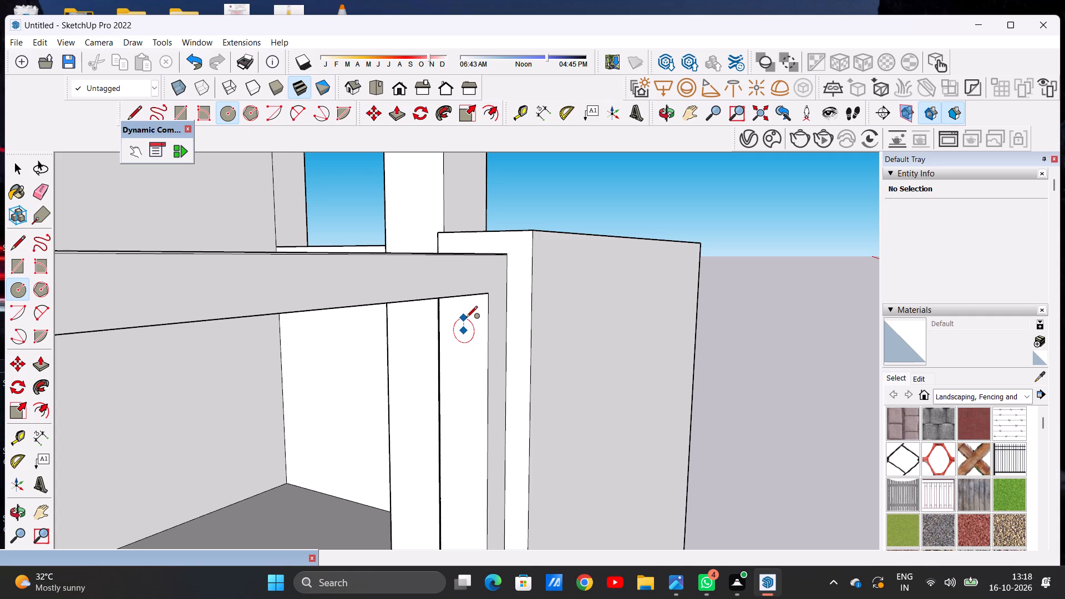
pyautogui.click(465, 320)
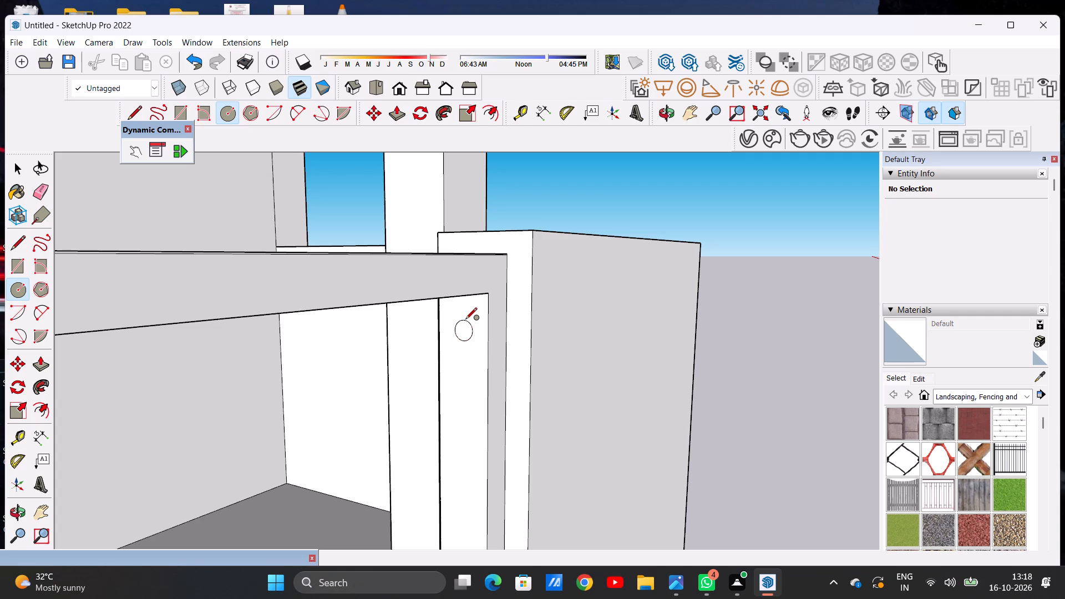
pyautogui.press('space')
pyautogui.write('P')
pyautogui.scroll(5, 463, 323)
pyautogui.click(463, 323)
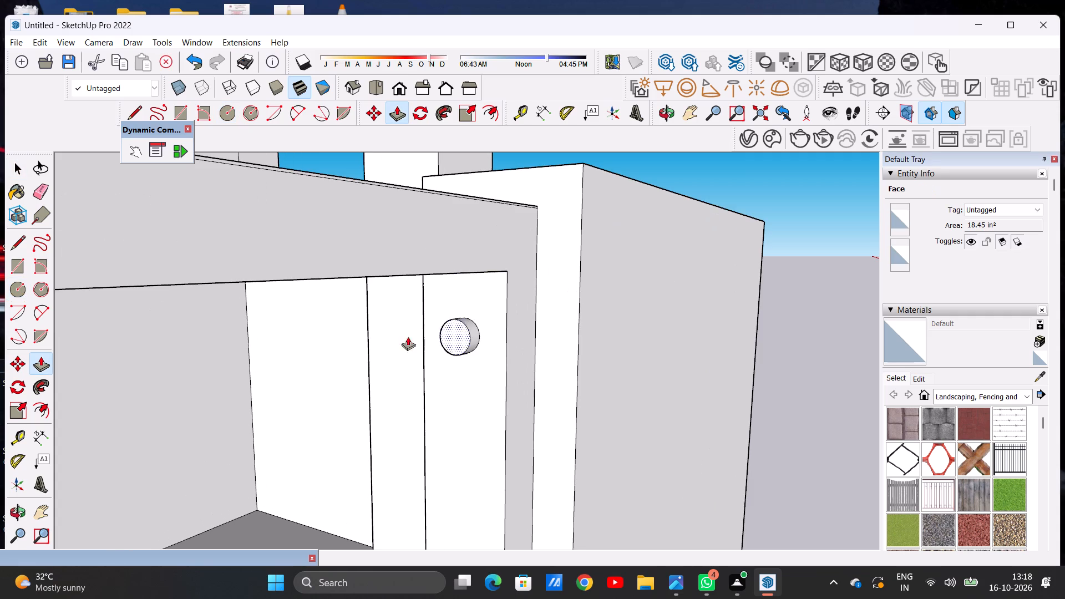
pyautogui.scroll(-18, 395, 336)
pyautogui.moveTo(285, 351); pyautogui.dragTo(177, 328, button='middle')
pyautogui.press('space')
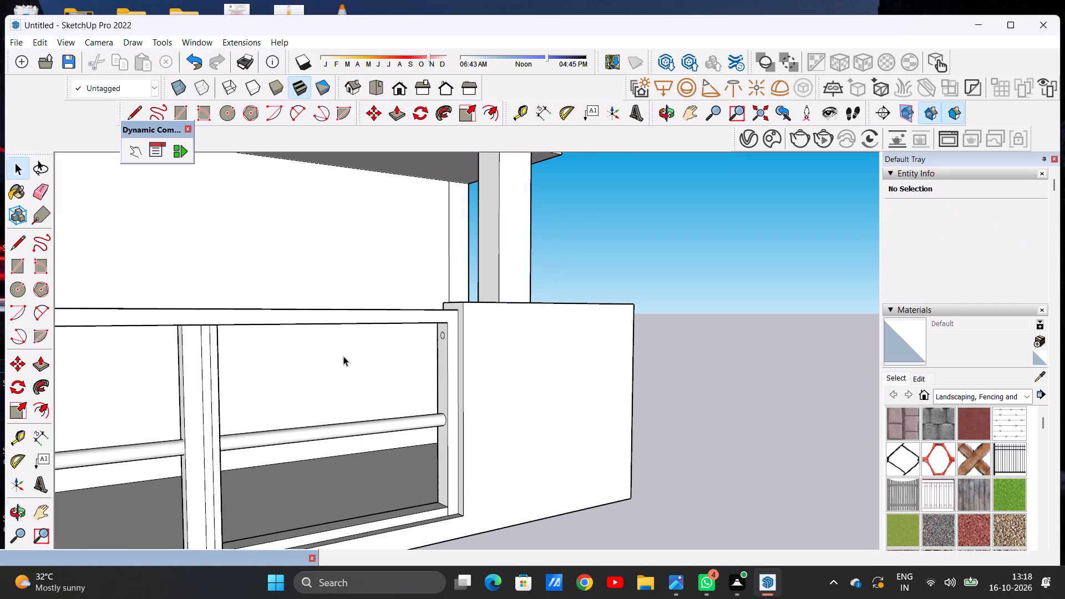
# Copy the small circle five times straight down the jamb strip's face, spacing the copies roughly evenly above the round bar.
pyautogui.moveTo(346, 356); pyautogui.dragTo(471, 360, button='middle')
pyautogui.scroll(10, 505, 349)
pyautogui.doubleClick(506, 327)
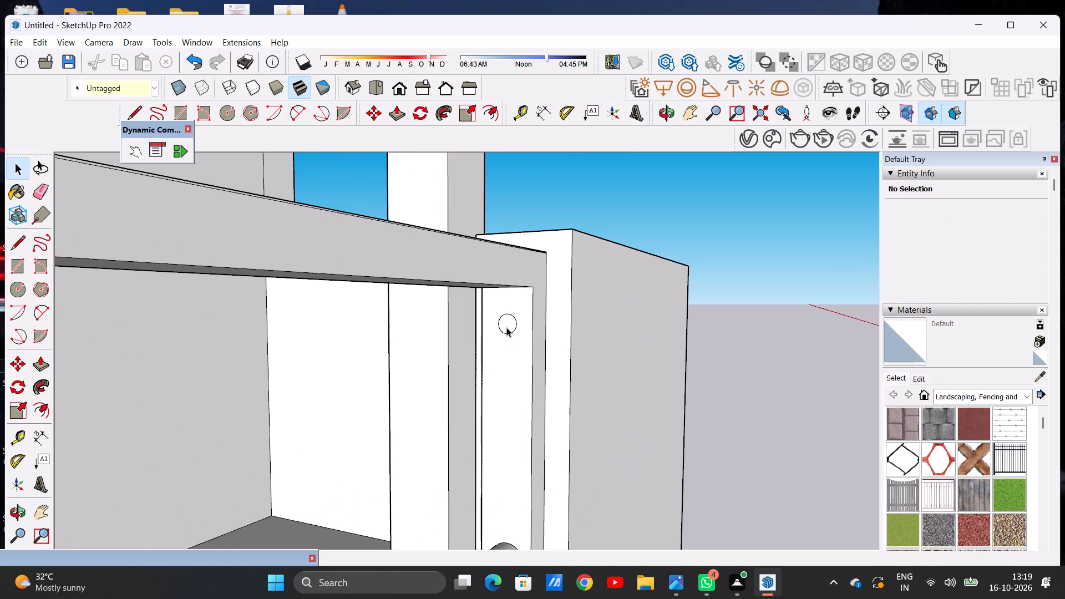
pyautogui.press('m')
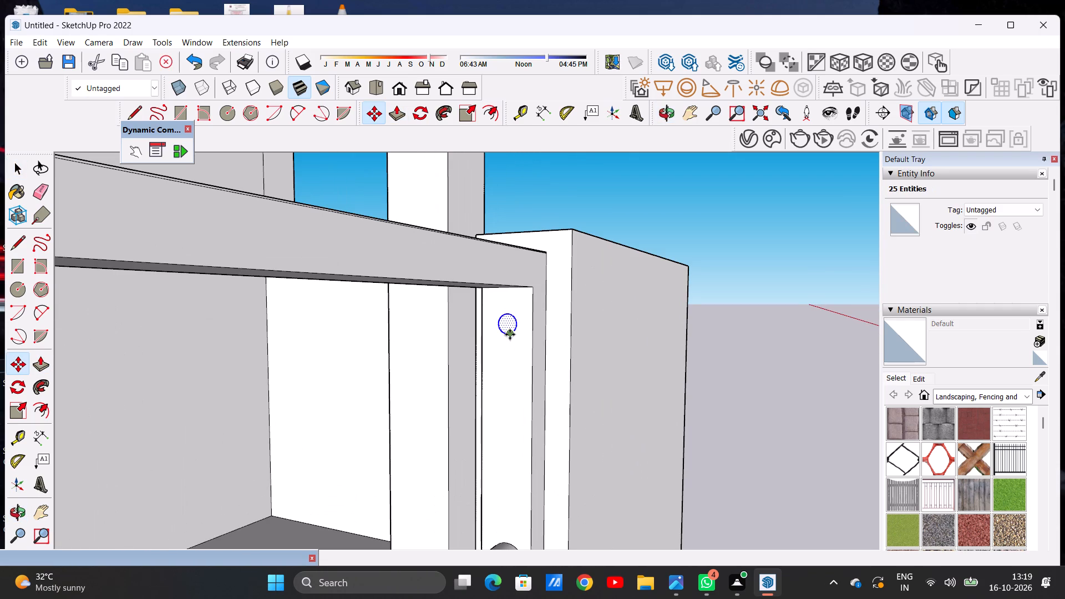
pyautogui.click(510, 334)
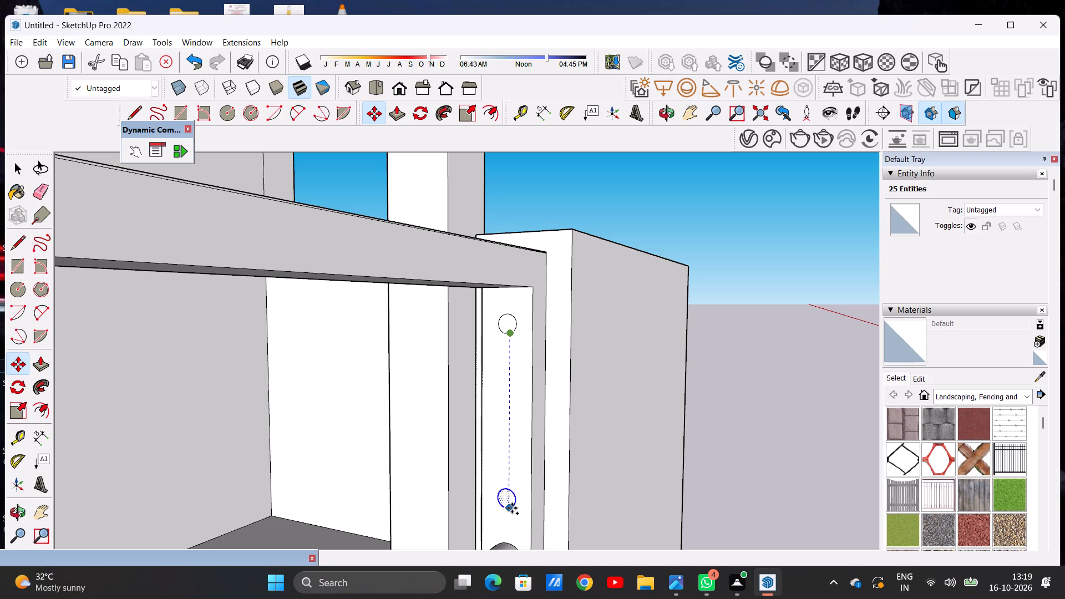
pyautogui.click(511, 530)
pyautogui.click(511, 530)
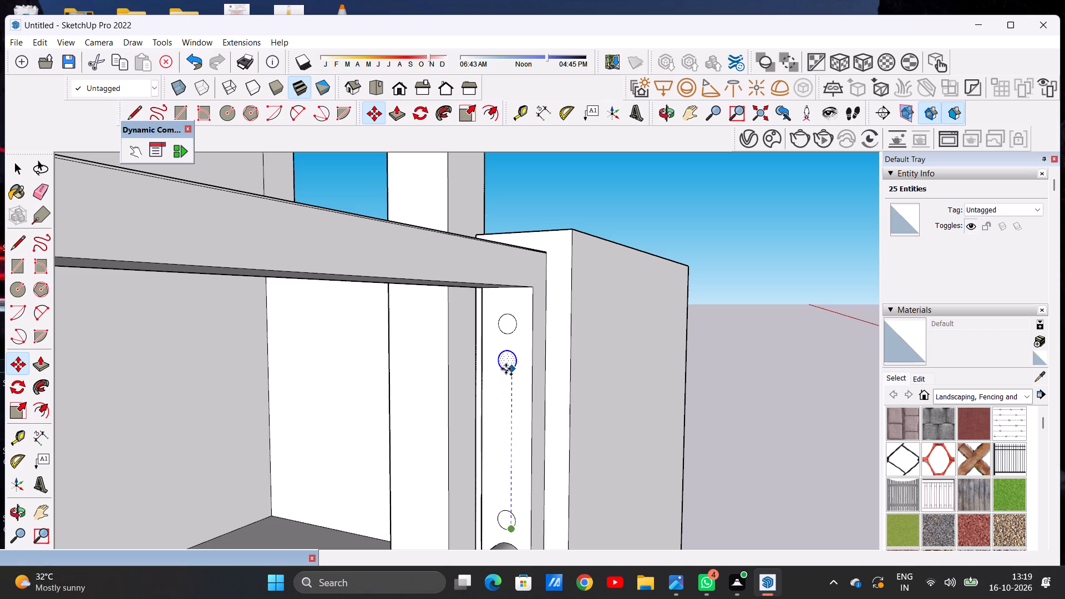
pyautogui.click(506, 369)
pyautogui.click(506, 369)
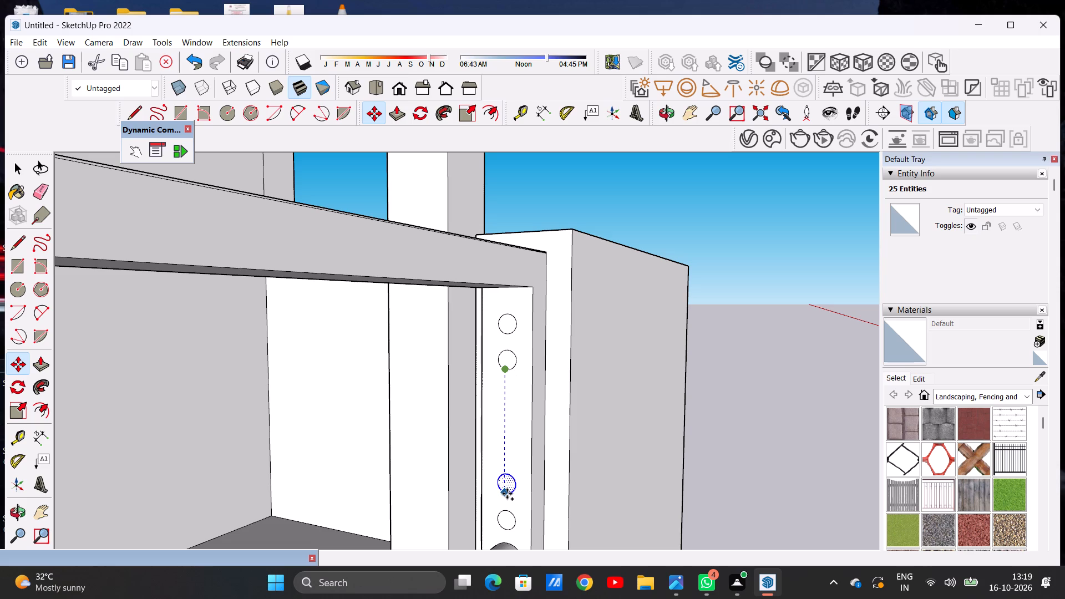
pyautogui.click(507, 494)
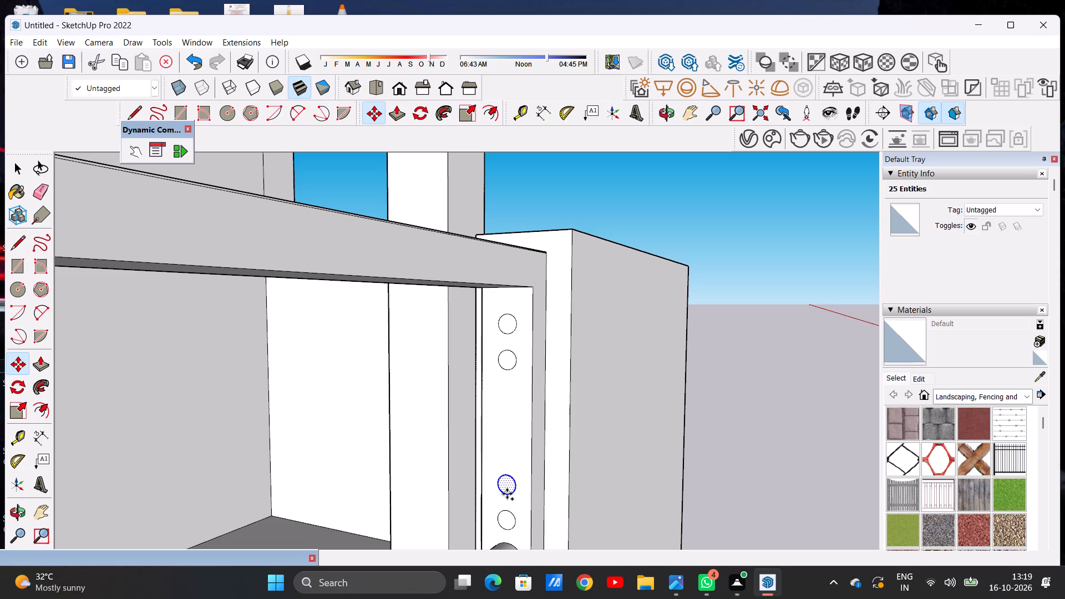
pyautogui.click(509, 491)
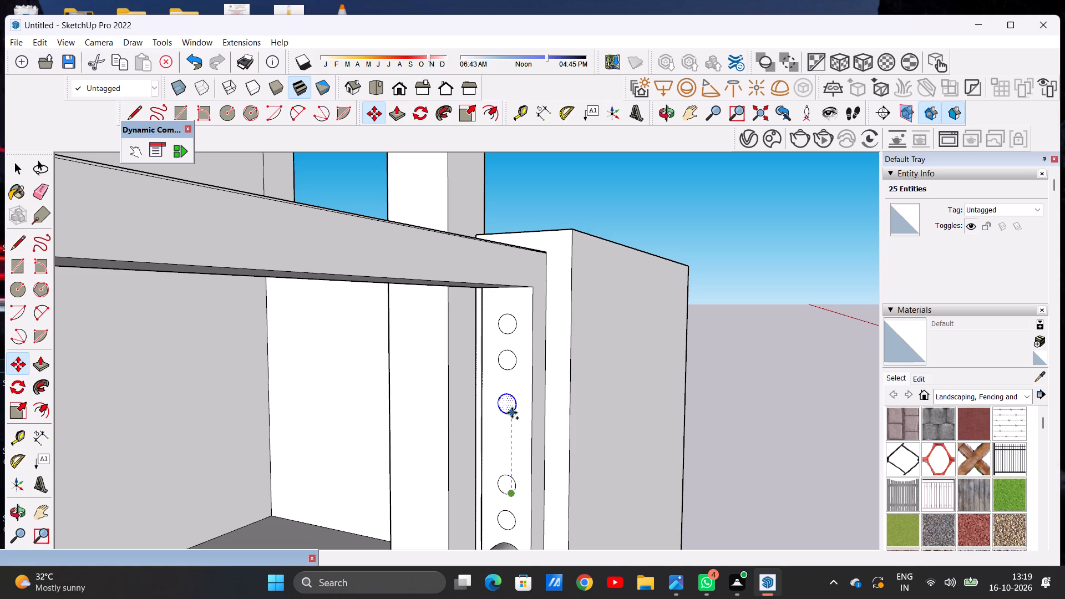
pyautogui.doubleClick(512, 413)
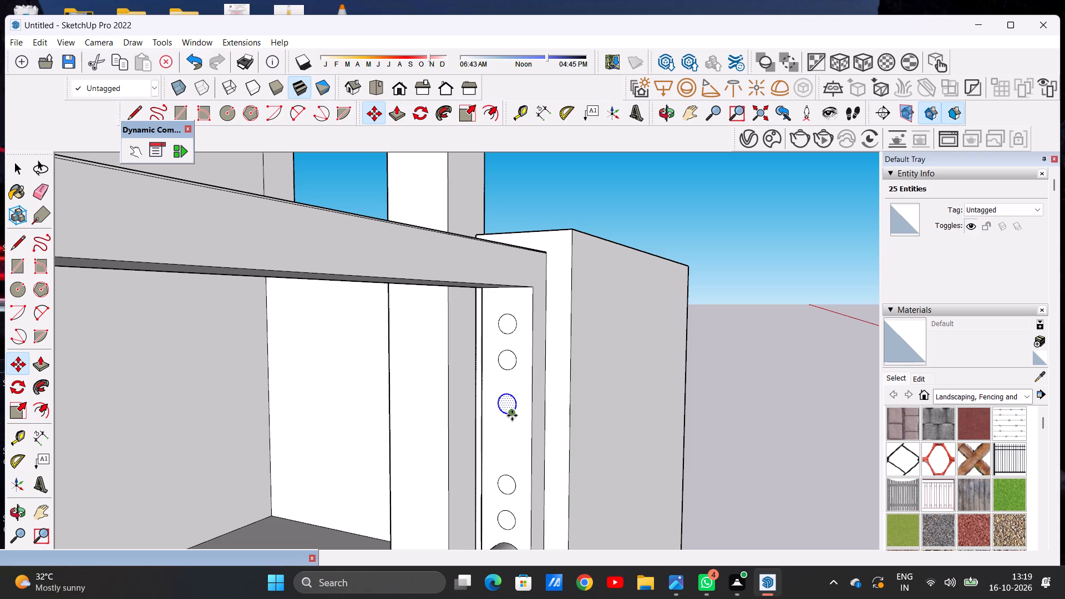
pyautogui.click(512, 415)
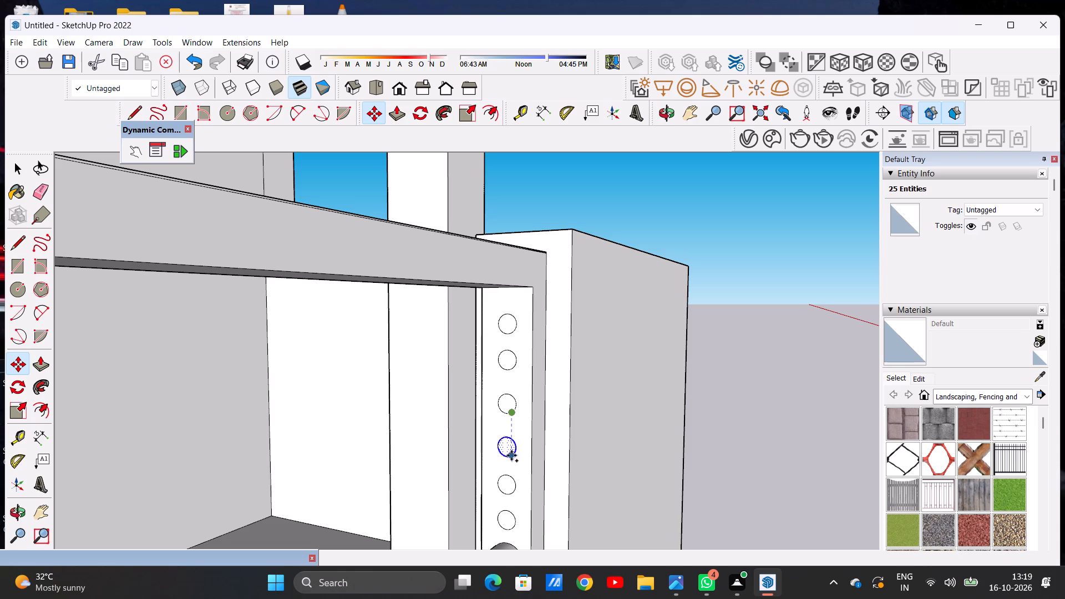
pyautogui.click(511, 454)
pyautogui.press('space')
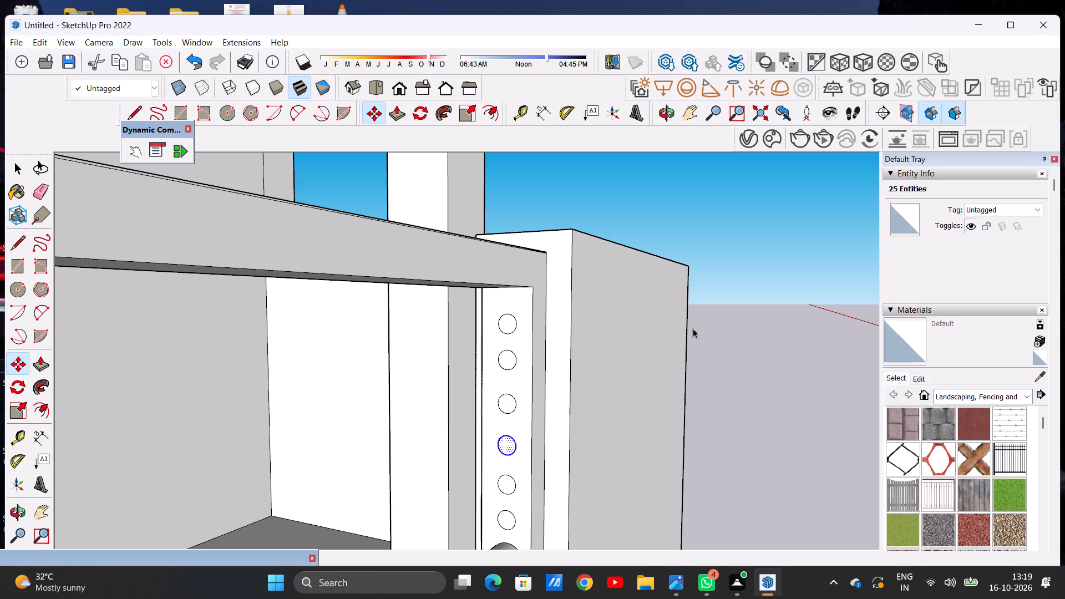
pyautogui.click(709, 323)
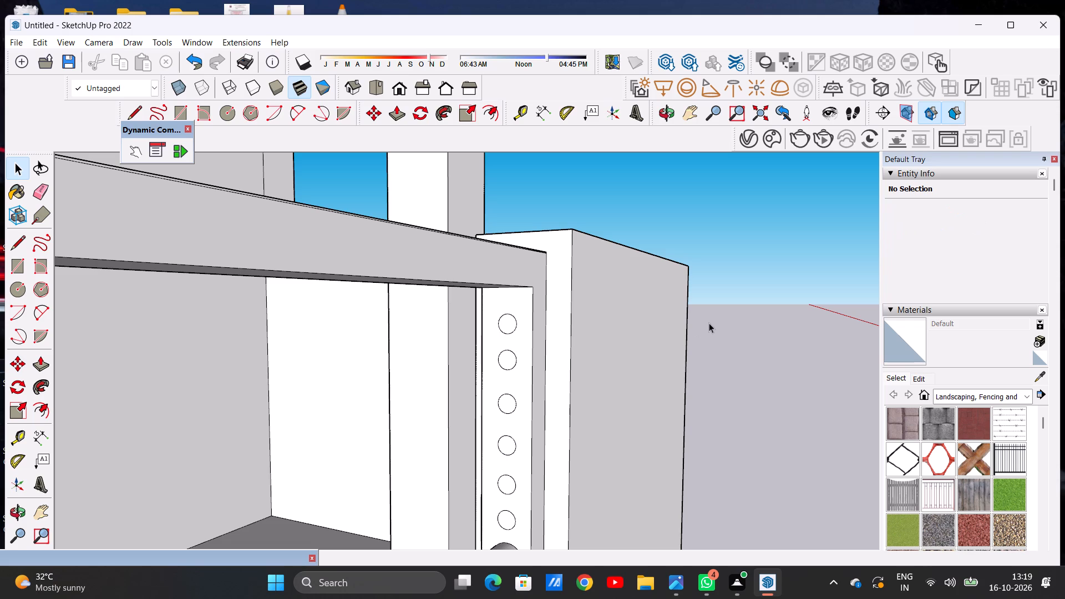
# Copy the lowest small circle on the jamb strip to just above the sill and to just beneath the round bar.
pyautogui.scroll(-14, 531, 317)
pyautogui.scroll(6, 523, 424)
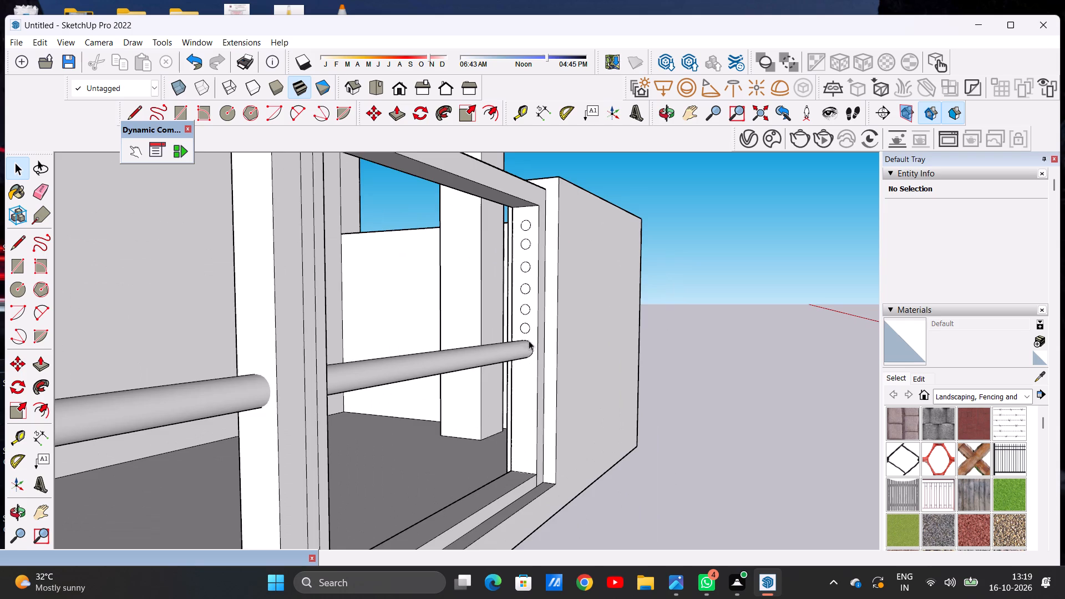
pyautogui.scroll(5, 530, 335)
pyautogui.doubleClick(519, 324)
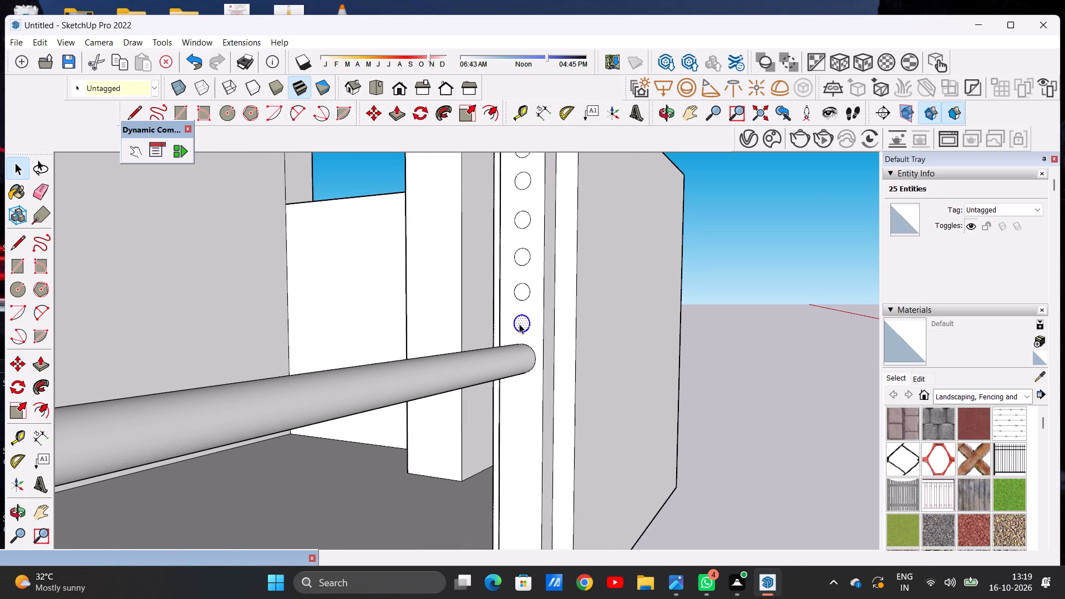
pyautogui.press('m')
pyautogui.click(524, 327)
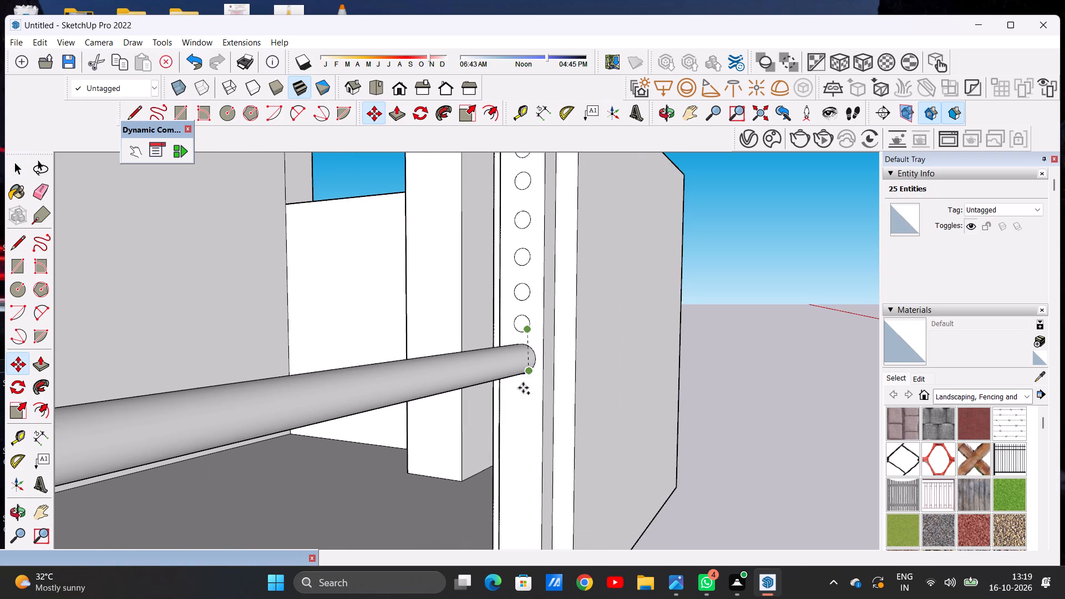
pyautogui.scroll(-10, 531, 388)
pyautogui.scroll(12, 537, 443)
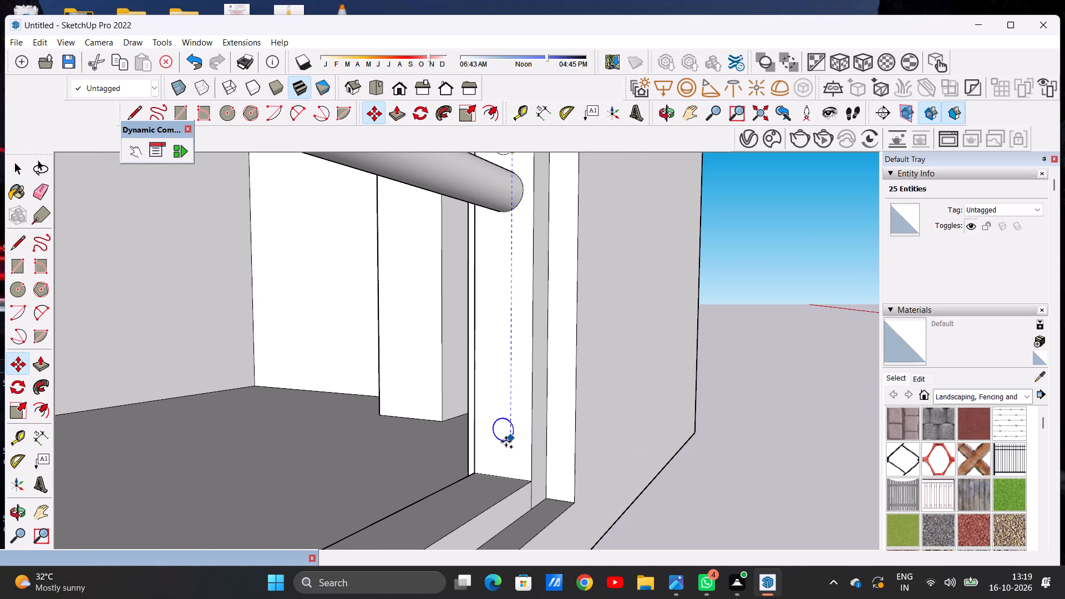
pyautogui.click(506, 461)
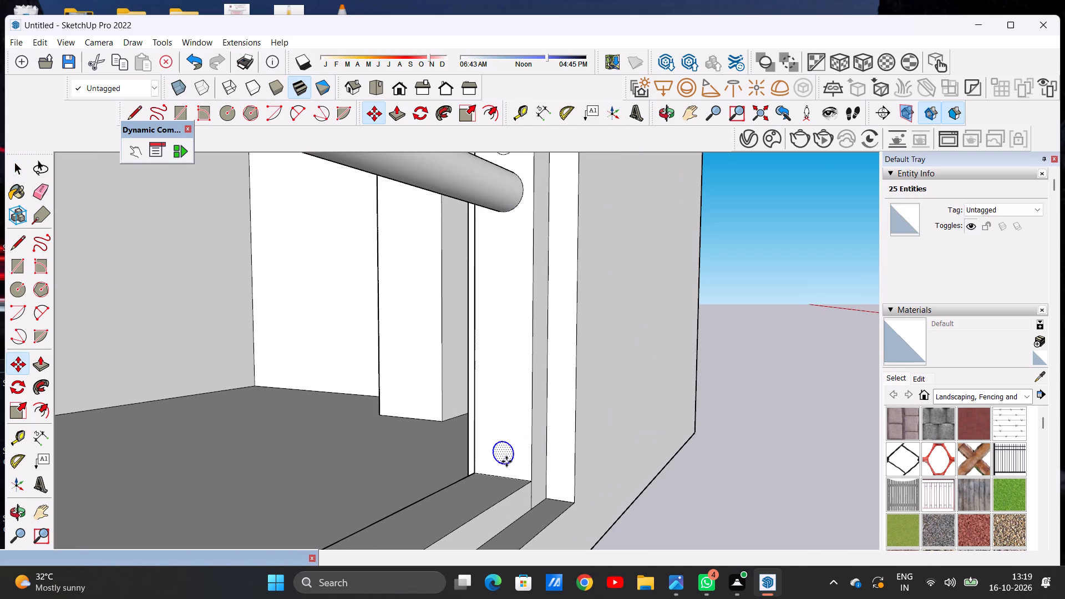
pyautogui.click(506, 461)
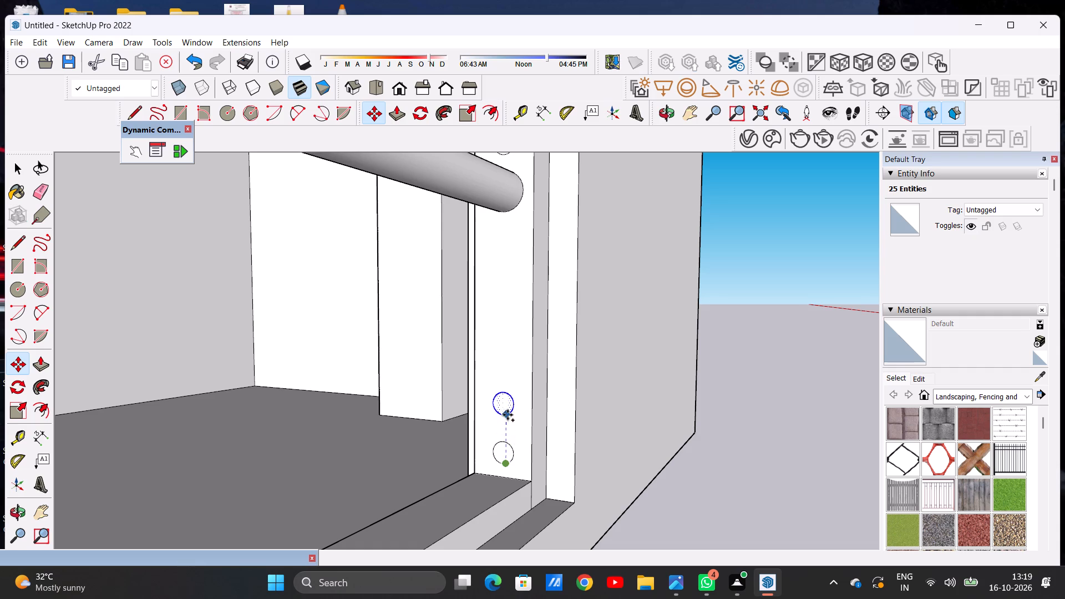
pyautogui.click(500, 247)
# Add four more circle copies down the jamb strip, roughly evenly spaced between the two circles below the round bar.
pyautogui.click(500, 247)
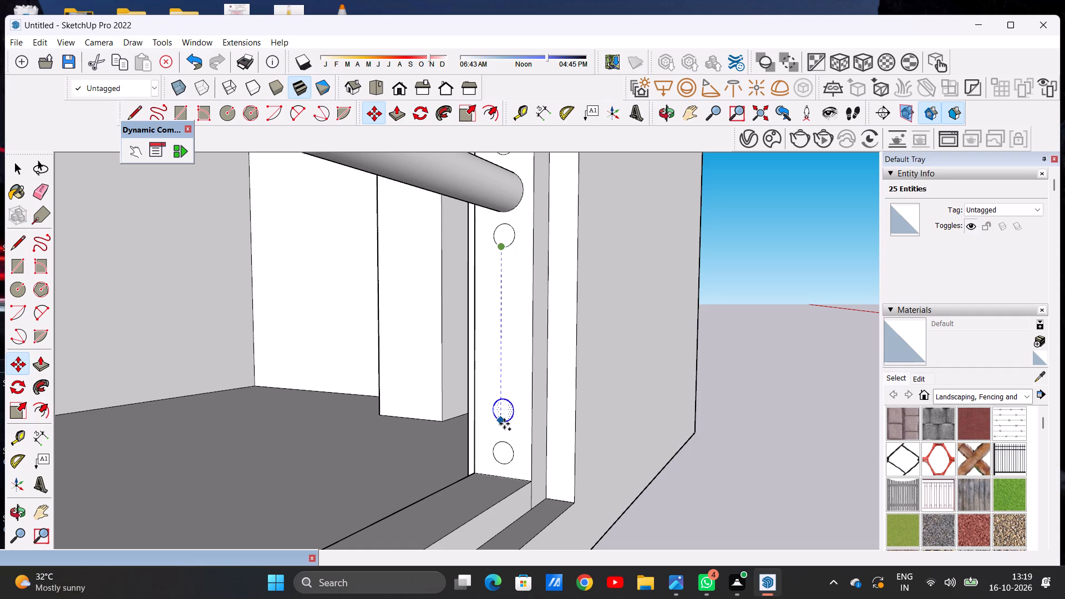
pyautogui.click(506, 420)
pyautogui.click(506, 420)
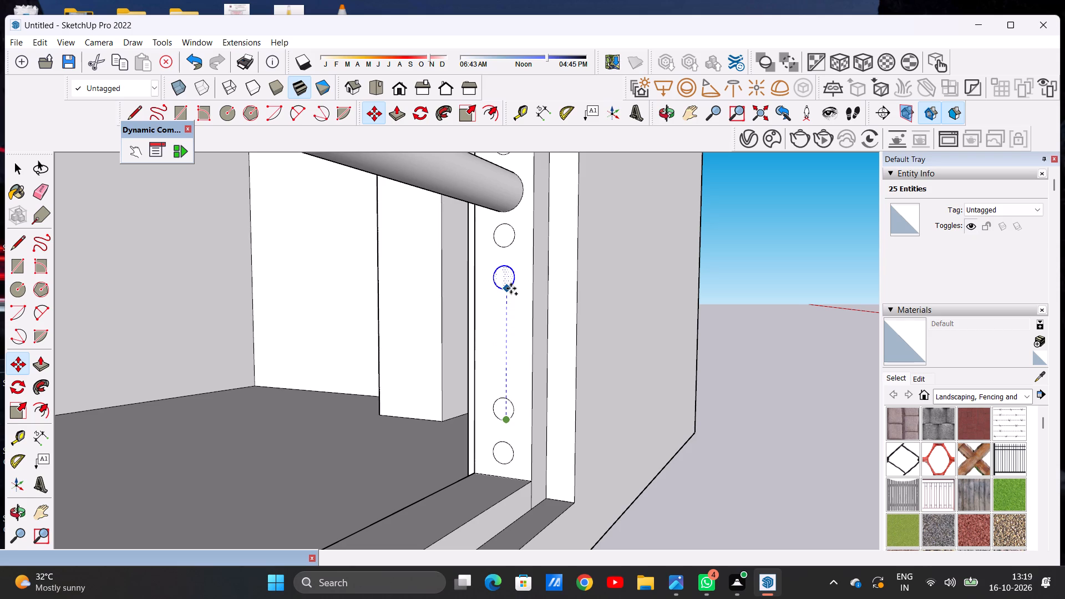
pyautogui.click(511, 287)
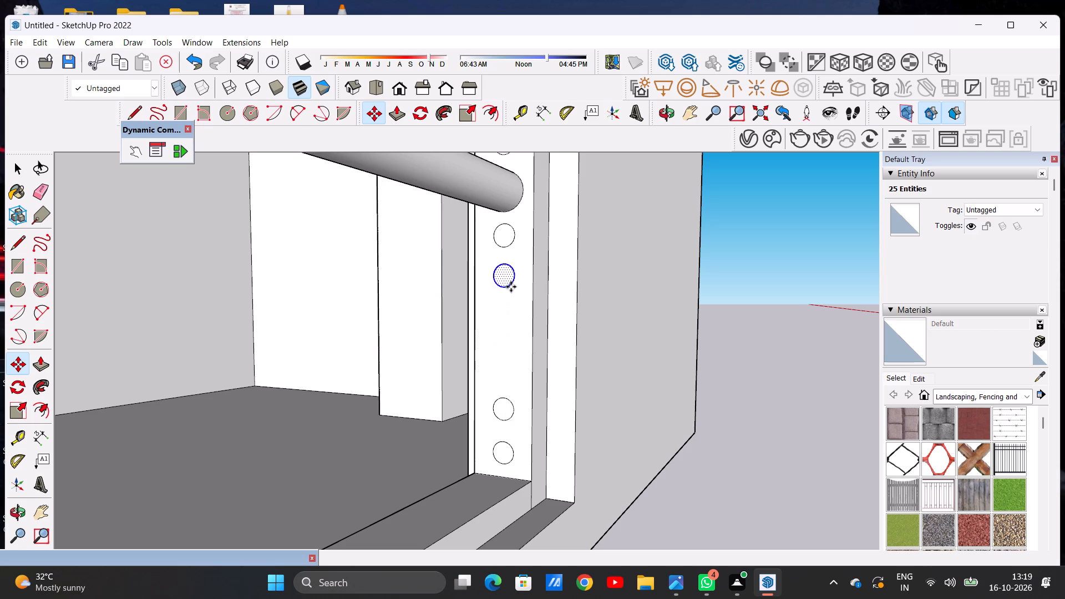
pyautogui.click(511, 287)
pyautogui.click(506, 380)
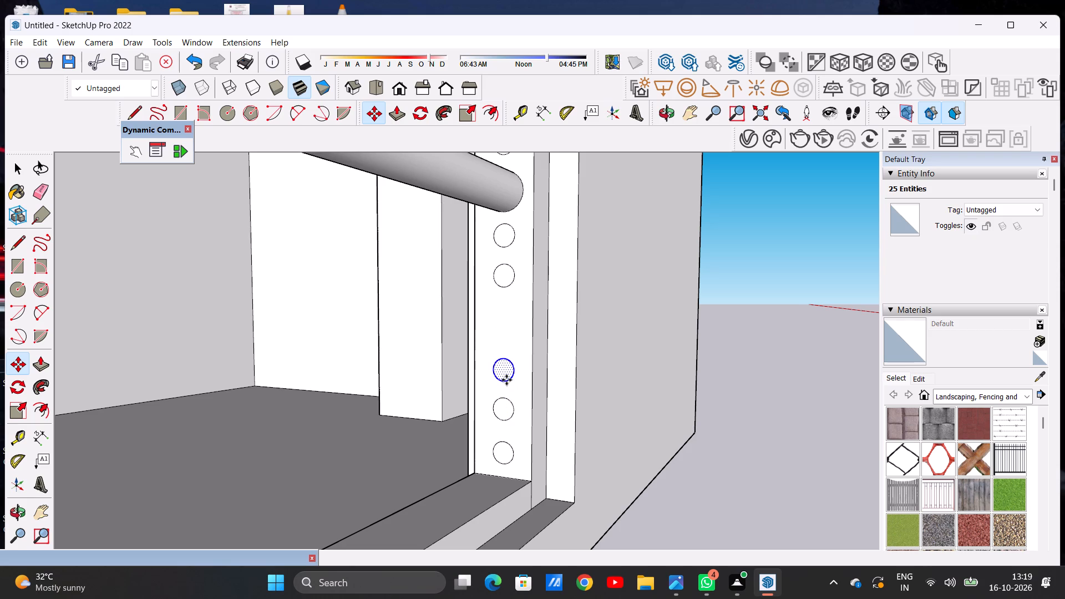
pyautogui.click(506, 380)
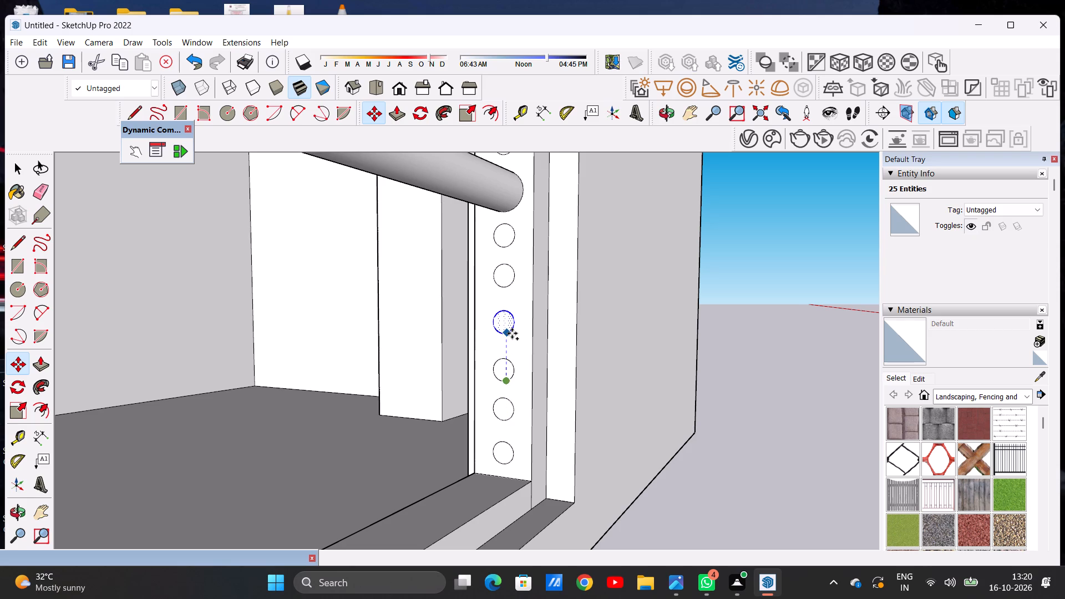
pyautogui.click(512, 333)
pyautogui.press('space')
pyautogui.click(726, 292)
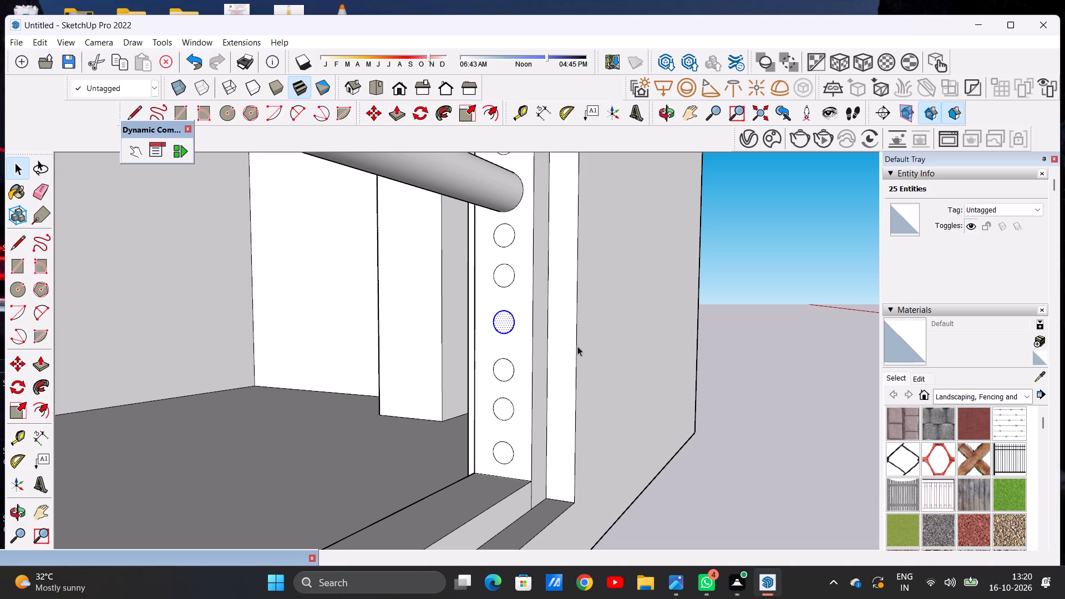
# Examine the whole building and the front gate from the front, both sides and close up.
pyautogui.scroll(-18, 526, 353)
pyautogui.moveTo(548, 350); pyautogui.dragTo(525, 408, button='middle')
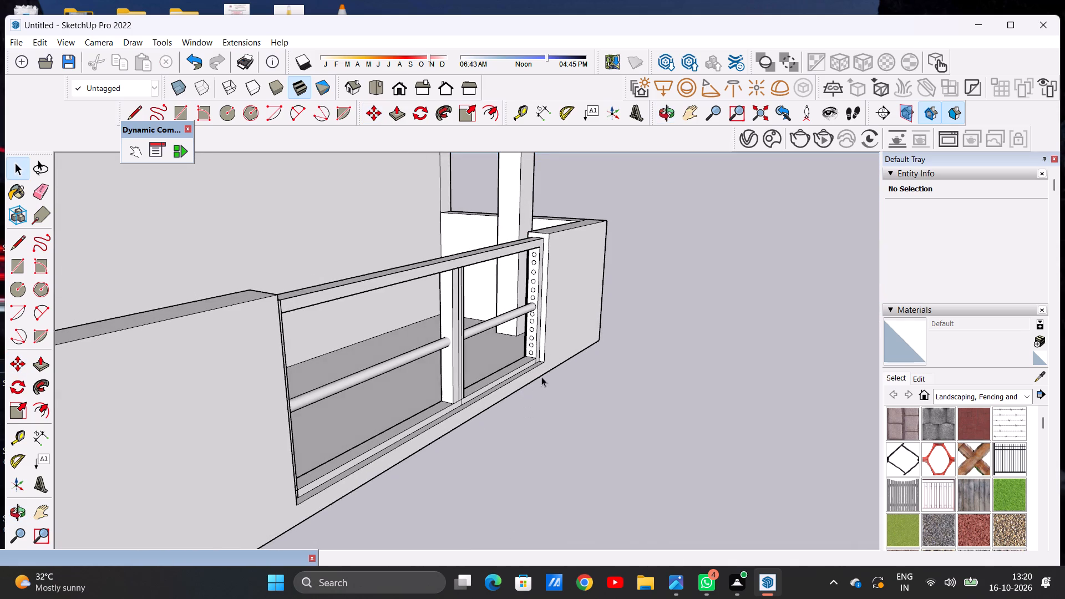
pyautogui.moveTo(474, 377); pyautogui.dragTo(283, 374, button='middle')
pyautogui.scroll(-16, 510, 403)
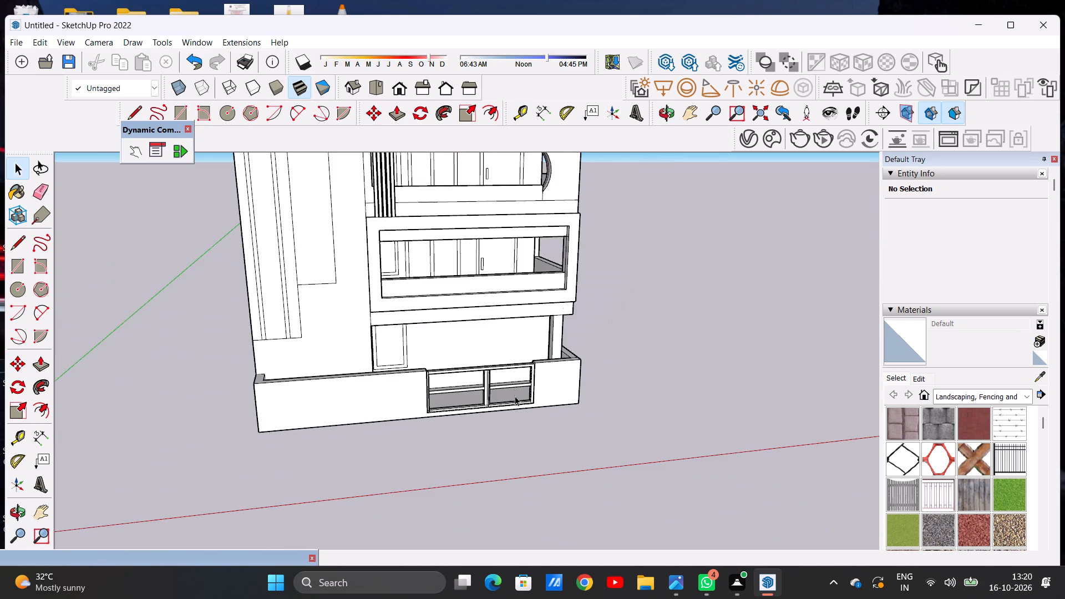
pyautogui.scroll(-17, 519, 374)
pyautogui.scroll(5, 497, 311)
pyautogui.moveTo(602, 333); pyautogui.dragTo(468, 314, button='middle')
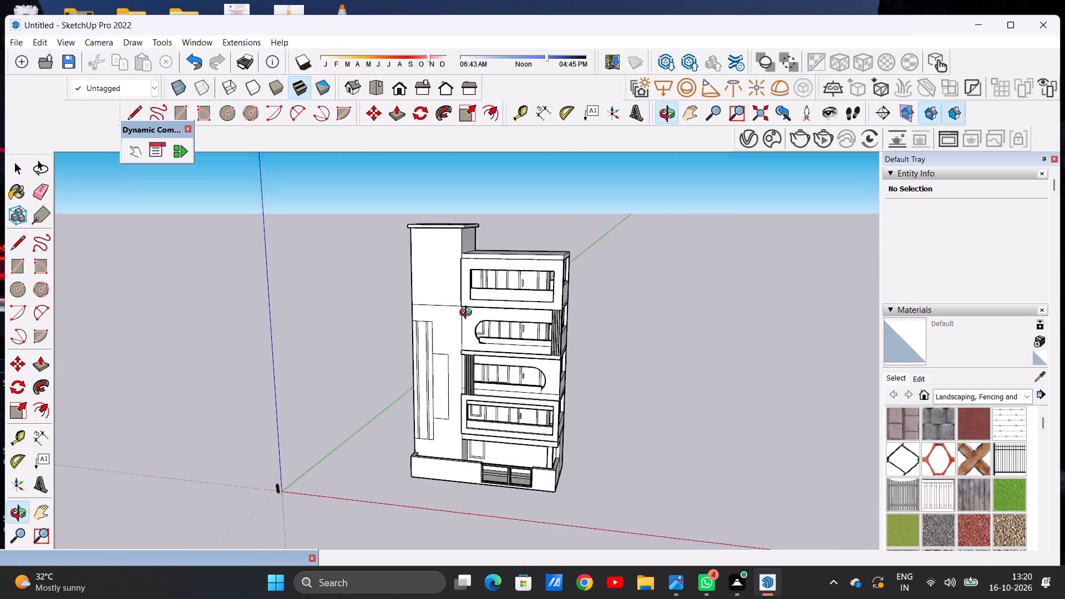
pyautogui.moveTo(468, 314); pyautogui.dragTo(611, 341, button='middle')
pyautogui.moveTo(407, 349); pyautogui.dragTo(633, 337, button='middle')
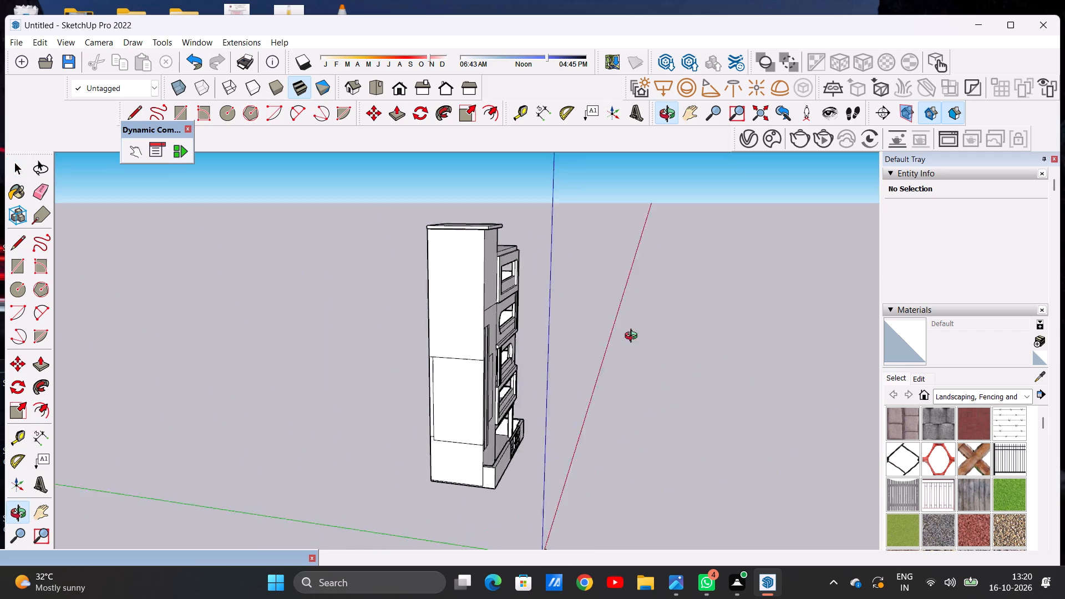
pyautogui.moveTo(633, 337); pyautogui.dragTo(216, 322, button='middle')
pyautogui.moveTo(655, 321); pyautogui.dragTo(136, 344, button='middle')
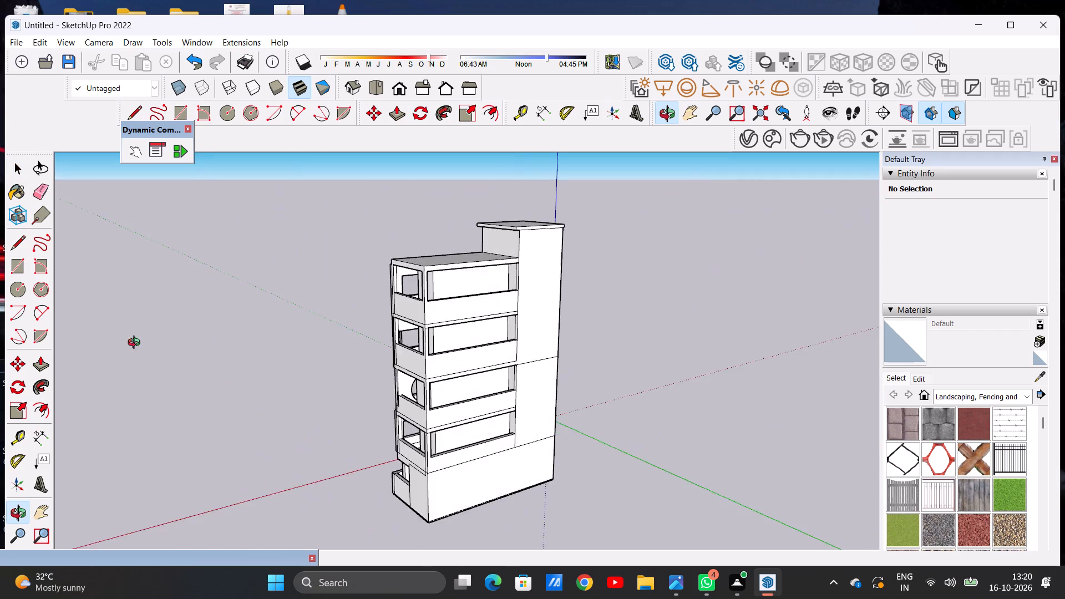
pyautogui.moveTo(136, 344); pyautogui.dragTo(752, 332, button='middle')
pyautogui.scroll(7, 515, 490)
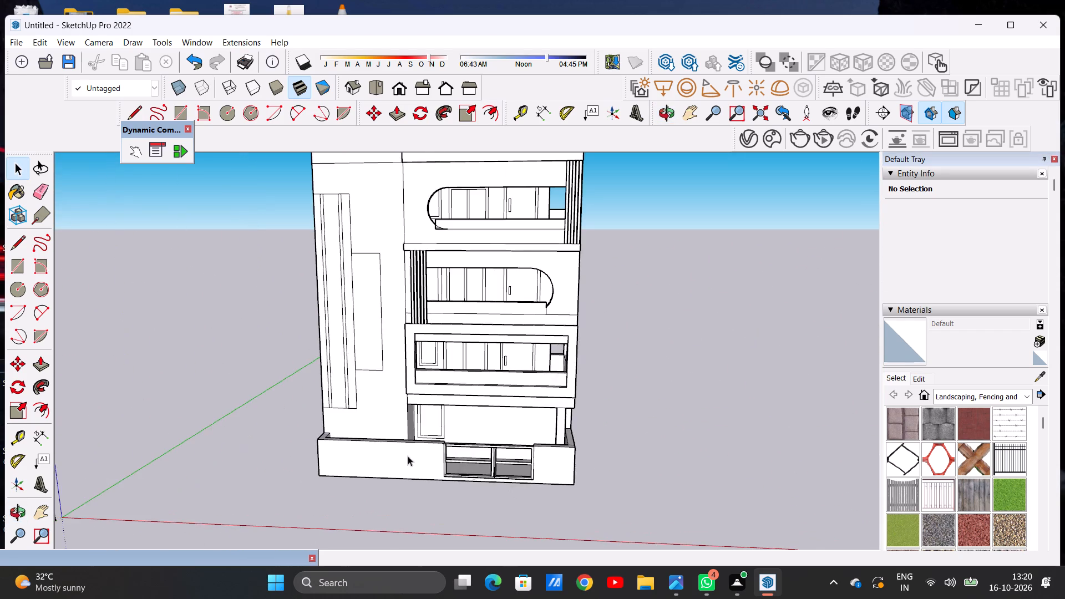
pyautogui.moveTo(379, 450); pyautogui.dragTo(608, 455, button='middle')
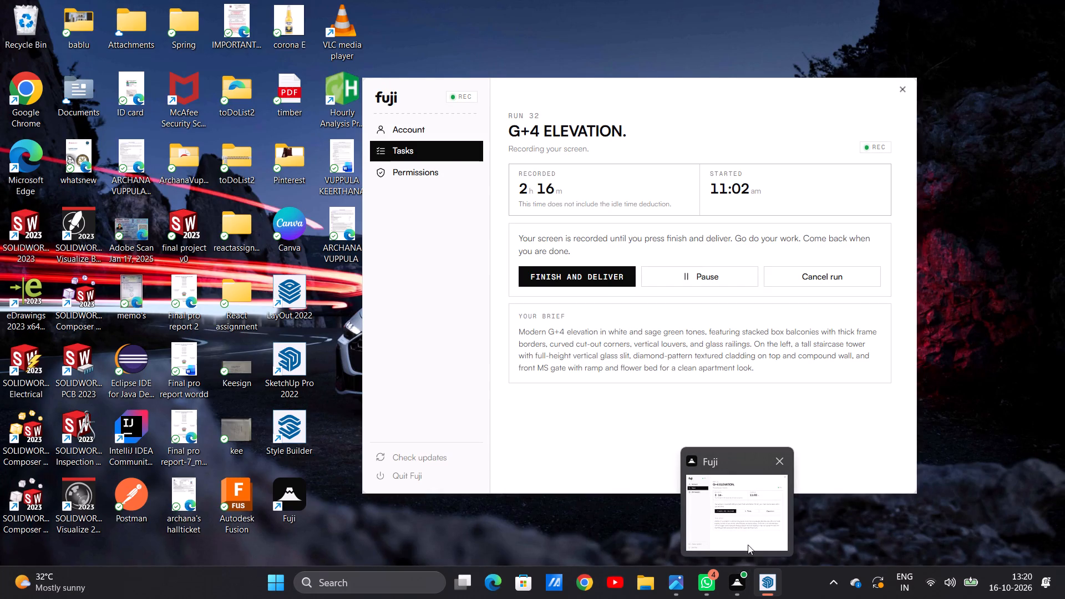
pyautogui.click(749, 518)
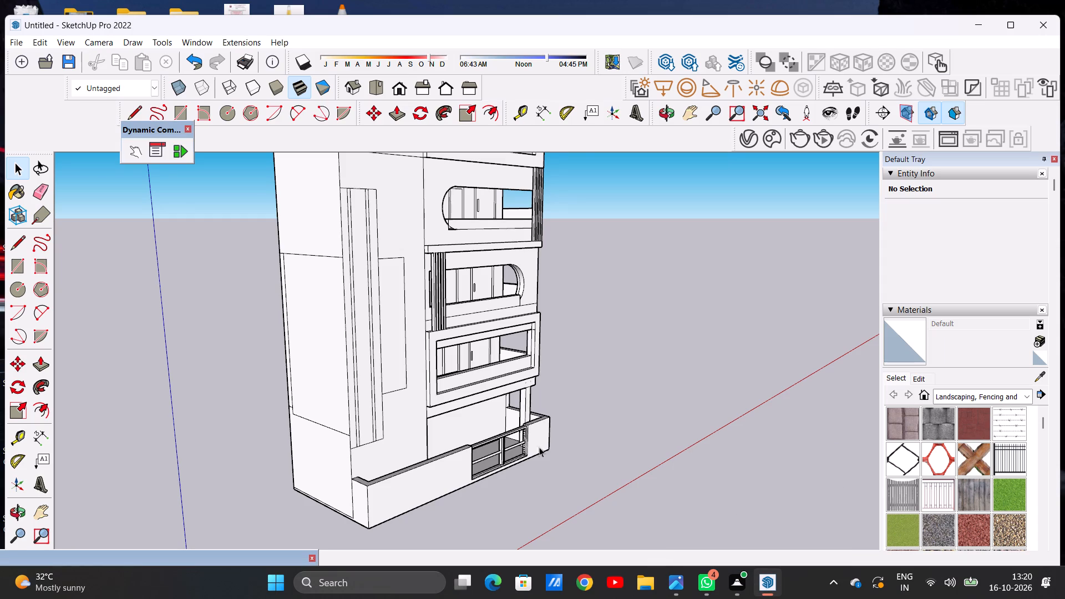
pyautogui.scroll(11, 528, 453)
pyautogui.moveTo(494, 478); pyautogui.dragTo(578, 450, button='middle')
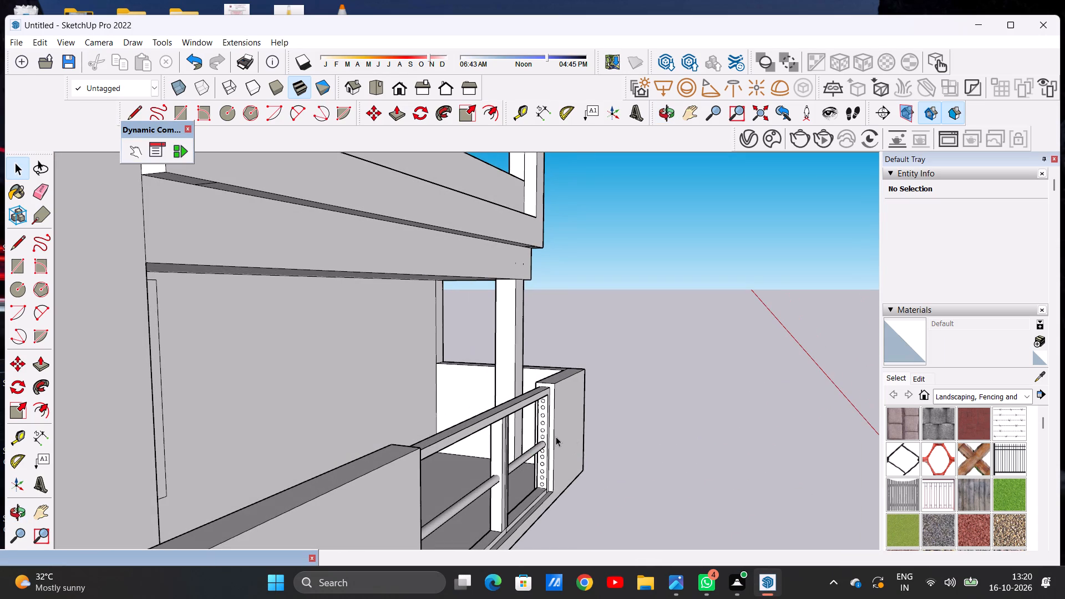
pyautogui.scroll(-10, 555, 443)
pyautogui.moveTo(635, 424); pyautogui.dragTo(171, 451, button='middle')
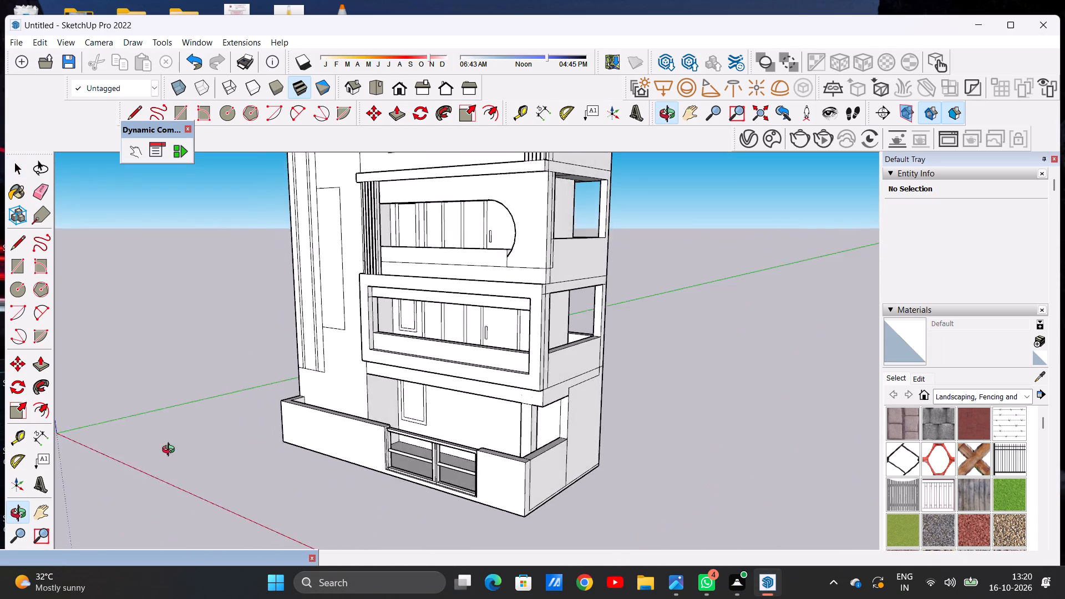
pyautogui.moveTo(171, 451); pyautogui.dragTo(159, 464, button='middle')
# Push/Pull the topmost small circle across the gate opening, through the middle post, to the longer wall's jamb strip.
pyautogui.scroll(5, 361, 463)
pyautogui.moveTo(459, 485); pyautogui.dragTo(817, 451, button='middle')
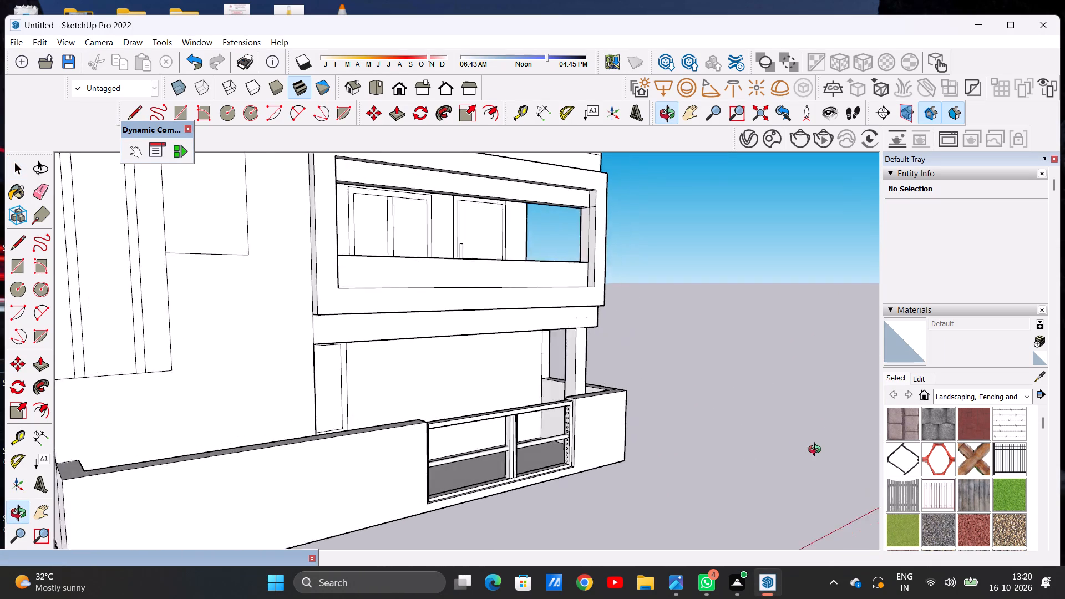
pyautogui.moveTo(817, 451); pyautogui.dragTo(865, 458, button='middle')
pyautogui.scroll(5, 552, 419)
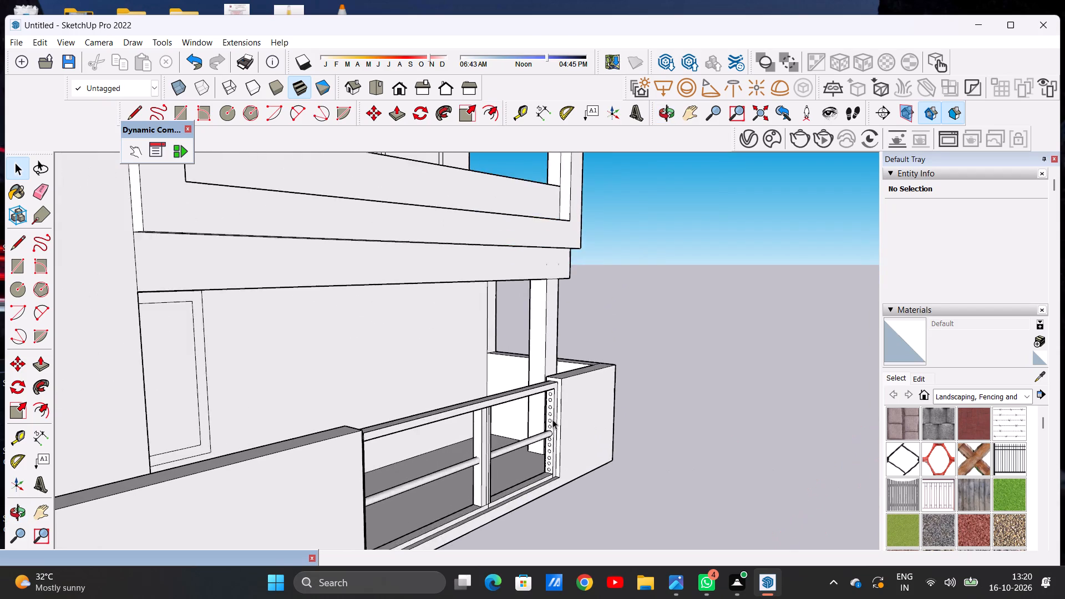
pyautogui.scroll(3, 552, 419)
pyautogui.scroll(-1, 549, 402)
pyautogui.scroll(13, 549, 402)
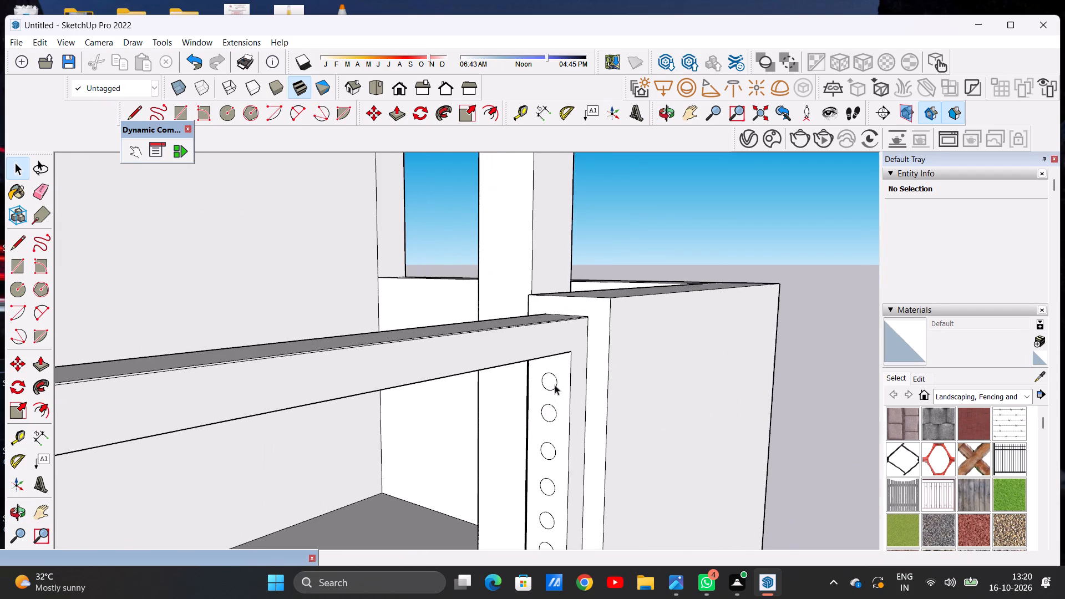
pyautogui.scroll(-5, 546, 425)
pyautogui.press('p')
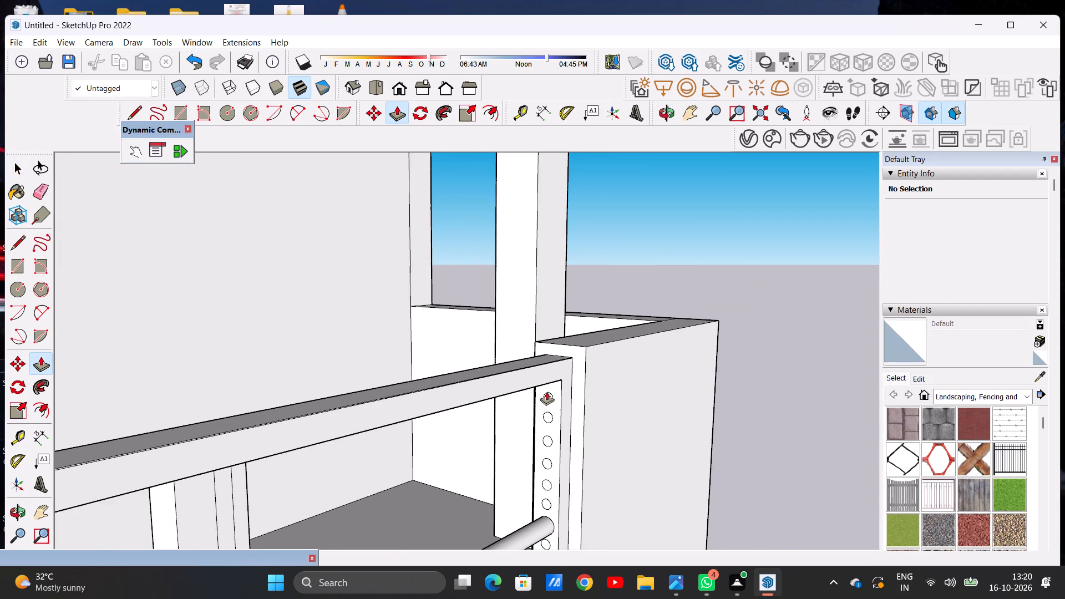
pyautogui.scroll(7, 541, 388)
pyautogui.scroll(-1, 545, 409)
pyautogui.scroll(5, 545, 409)
pyautogui.click(560, 390)
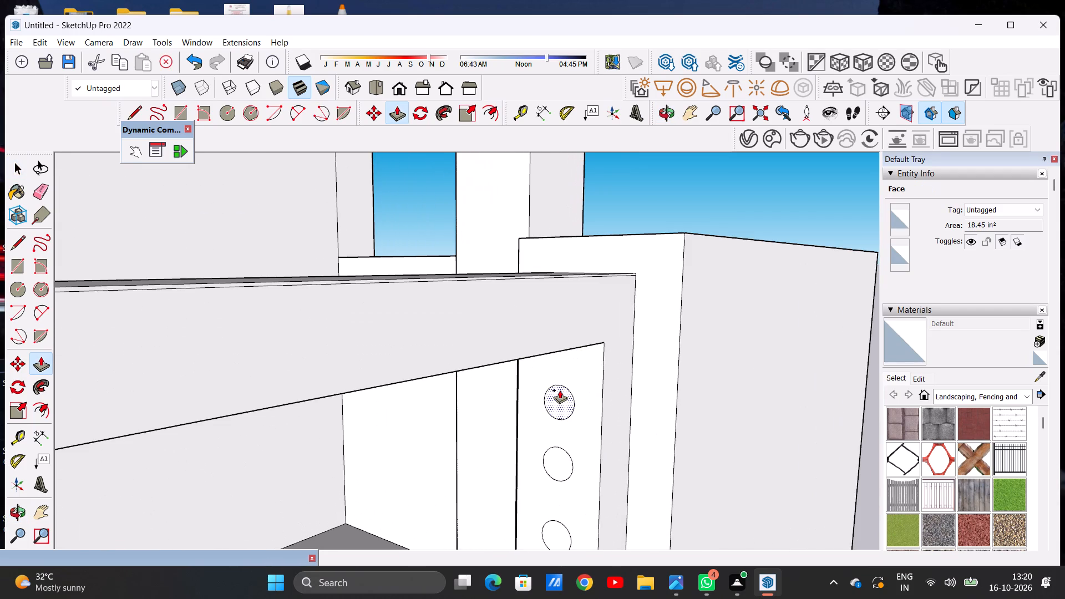
pyautogui.scroll(-19, 444, 420)
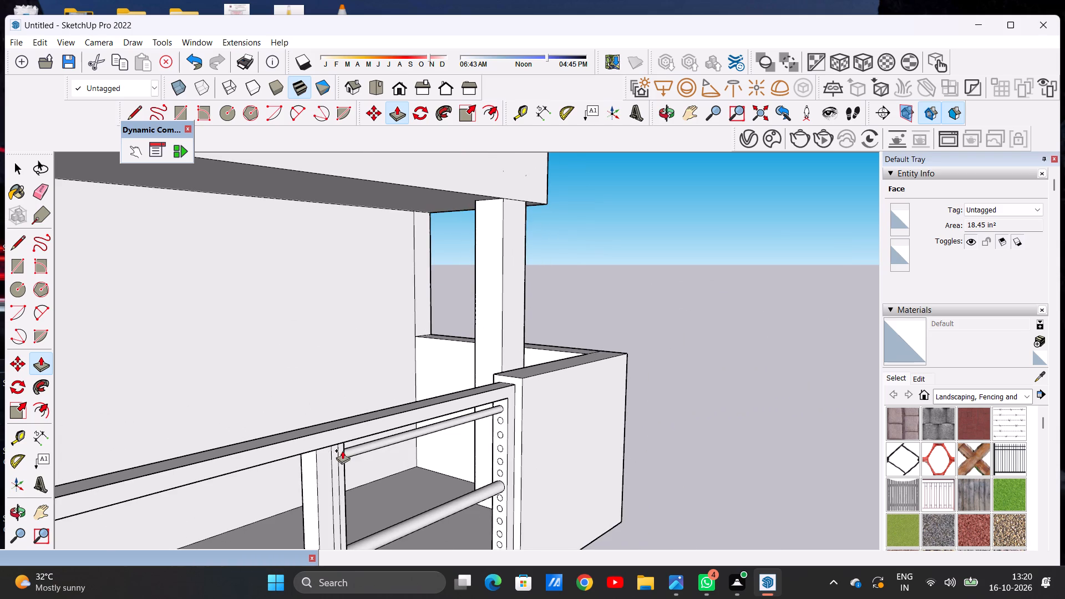
pyautogui.moveTo(332, 448); pyautogui.dragTo(219, 444, button='middle')
pyautogui.scroll(-9, 308, 424)
pyautogui.scroll(9, 246, 431)
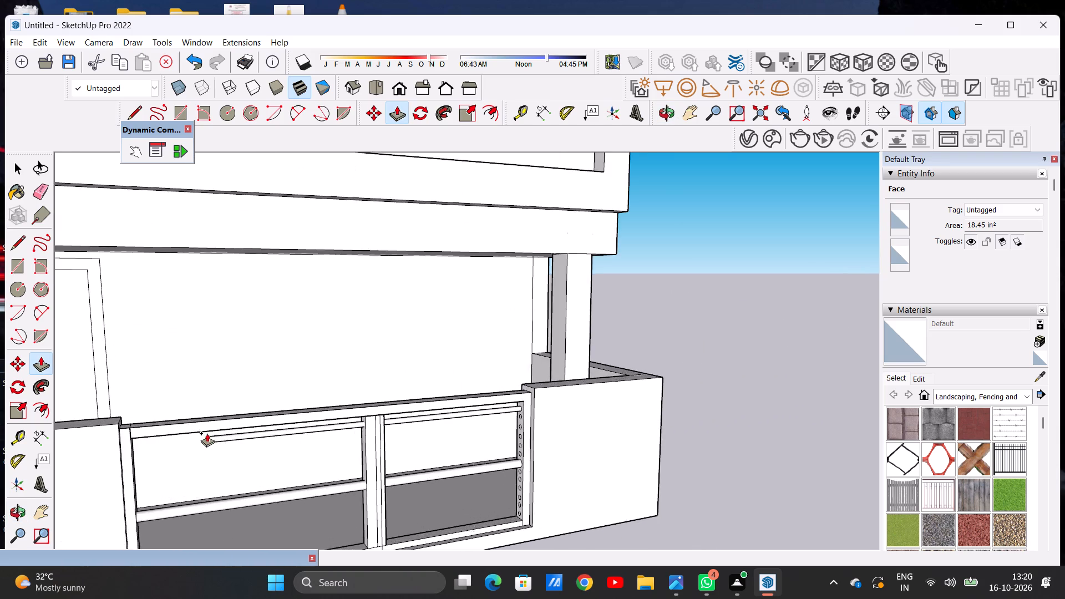
pyautogui.scroll(-7, 184, 457)
pyautogui.moveTo(264, 450); pyautogui.dragTo(181, 441, button='middle')
pyautogui.scroll(8, 217, 435)
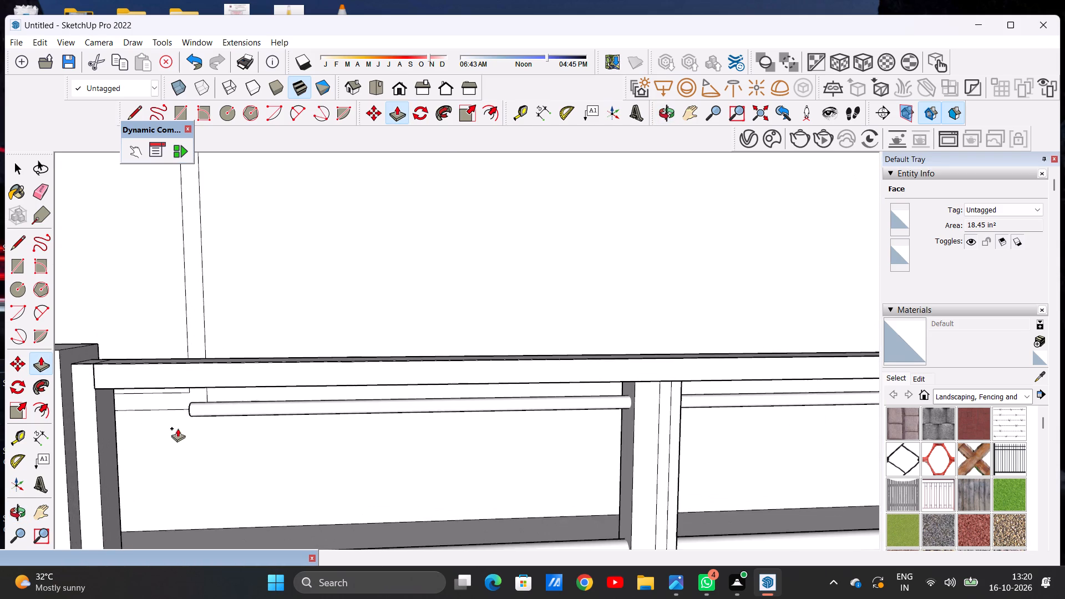
pyautogui.scroll(5, 177, 428)
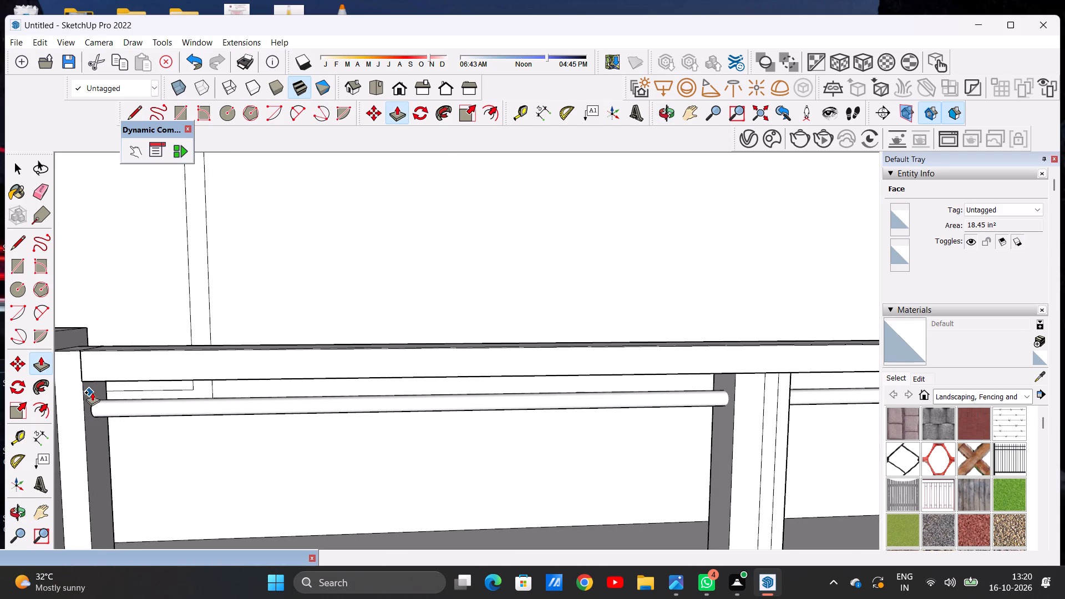
pyautogui.click(93, 392)
# Push/Pull the second small circle from the top across the gate opening to the longer wall's jamb strip.
pyautogui.scroll(-13, 321, 425)
pyautogui.moveTo(366, 410); pyautogui.dragTo(529, 480, button='middle')
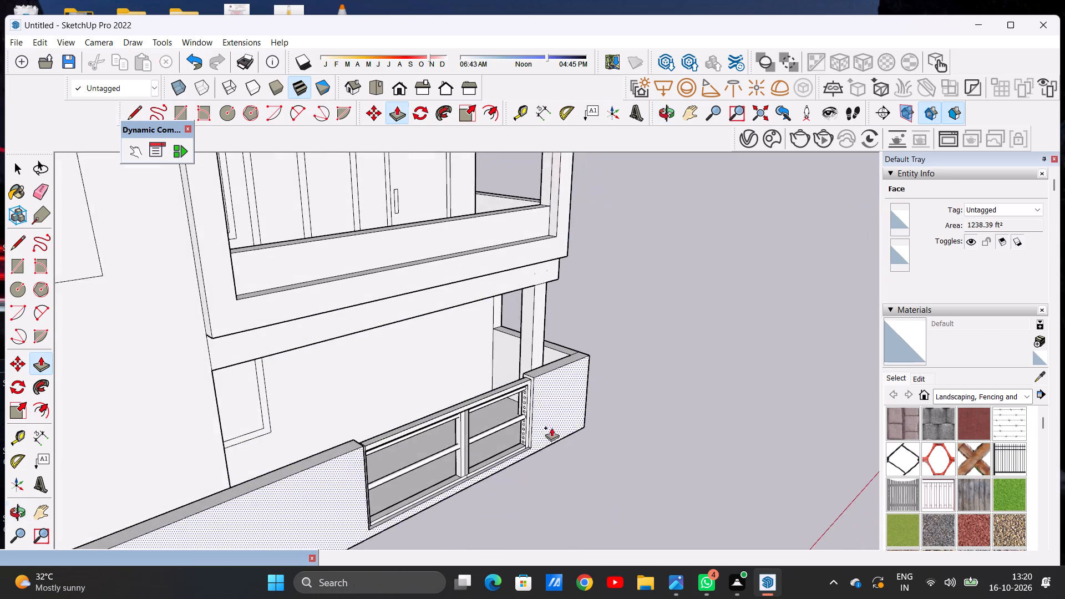
pyautogui.scroll(20, 539, 397)
pyautogui.scroll(3, 539, 397)
pyautogui.click(535, 384)
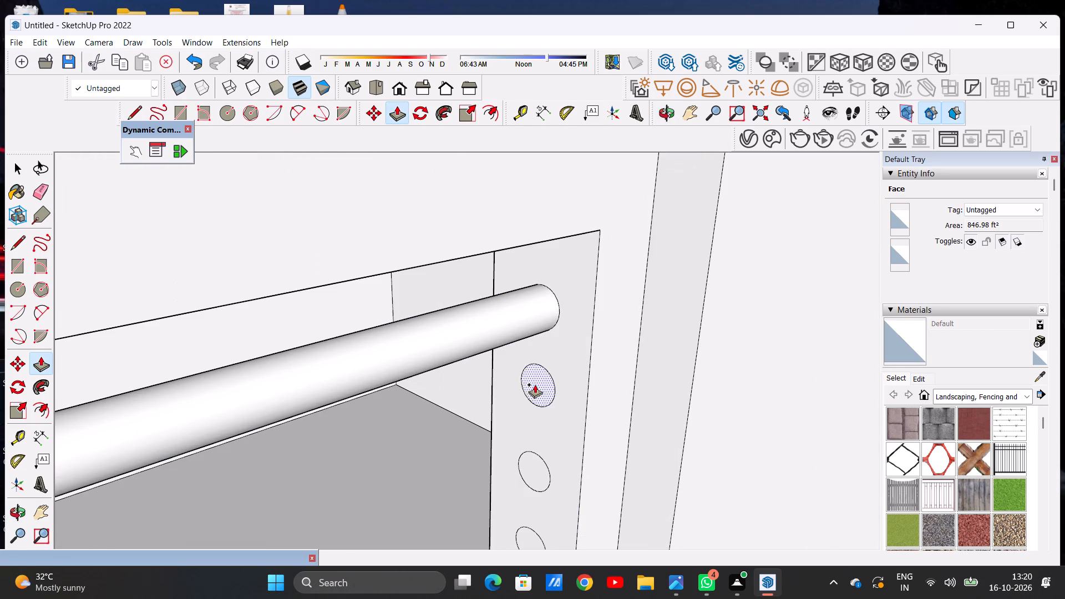
pyautogui.scroll(-20, 423, 416)
pyautogui.scroll(-4, 423, 416)
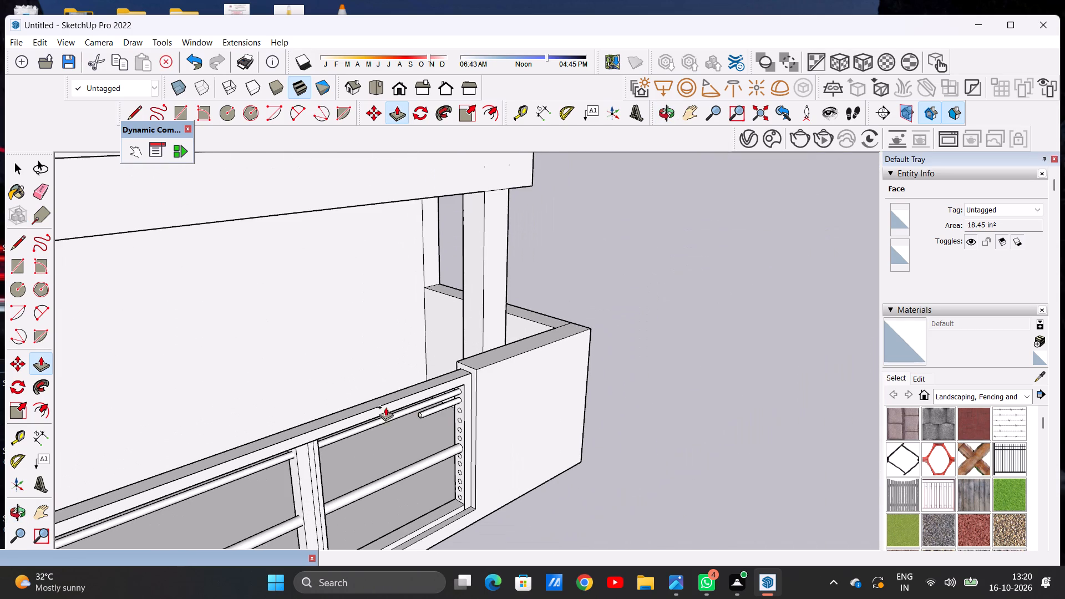
pyautogui.moveTo(279, 479); pyautogui.dragTo(200, 453, button='middle')
pyautogui.scroll(-10, 402, 388)
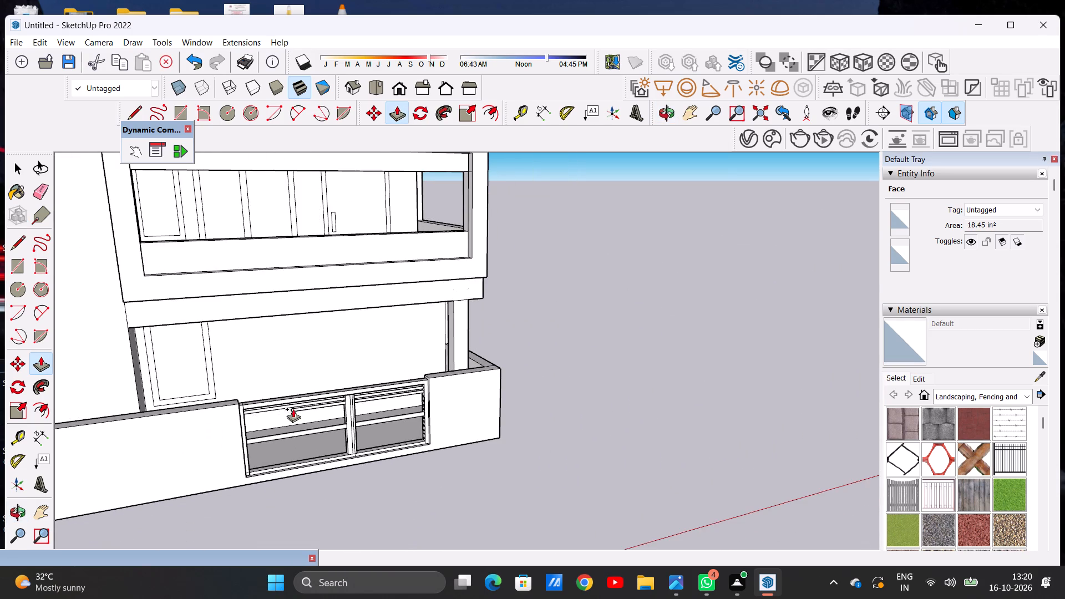
pyautogui.moveTo(293, 409); pyautogui.dragTo(81, 370, button='middle')
pyautogui.scroll(20, 353, 370)
pyautogui.scroll(1, 353, 370)
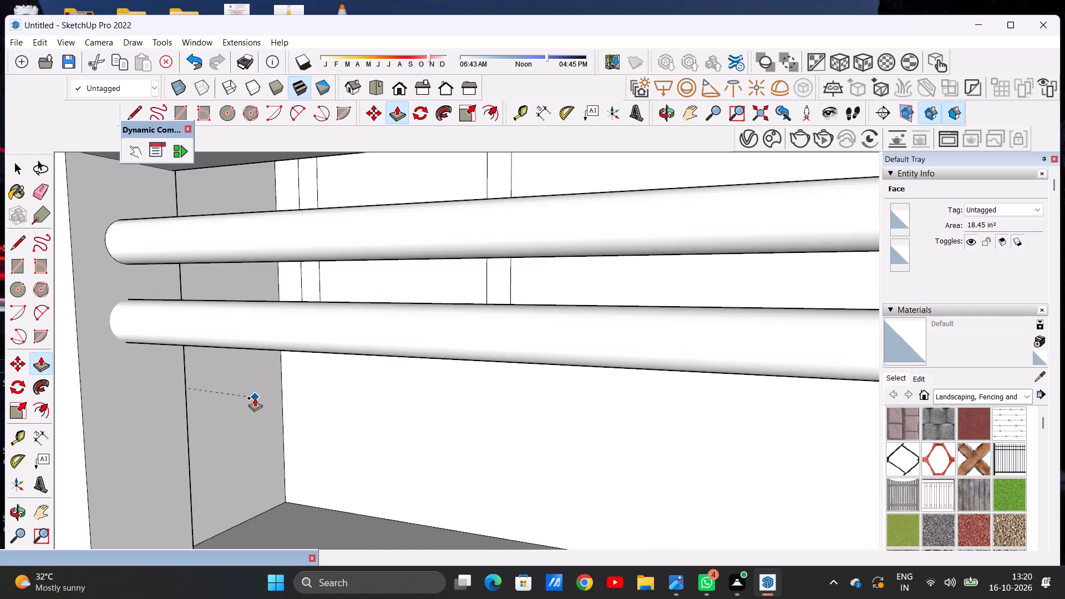
pyautogui.scroll(-6, 255, 398)
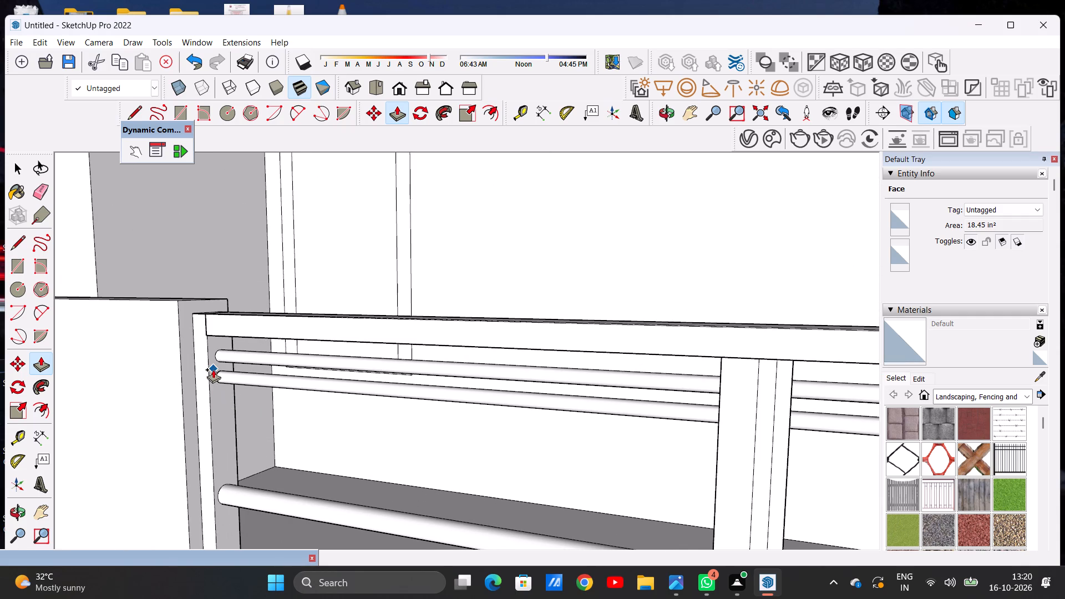
pyautogui.click(213, 366)
# Push/Pull the third small circle from the top through the middle post to the opposite jamb strip.
pyautogui.scroll(-6, 224, 397)
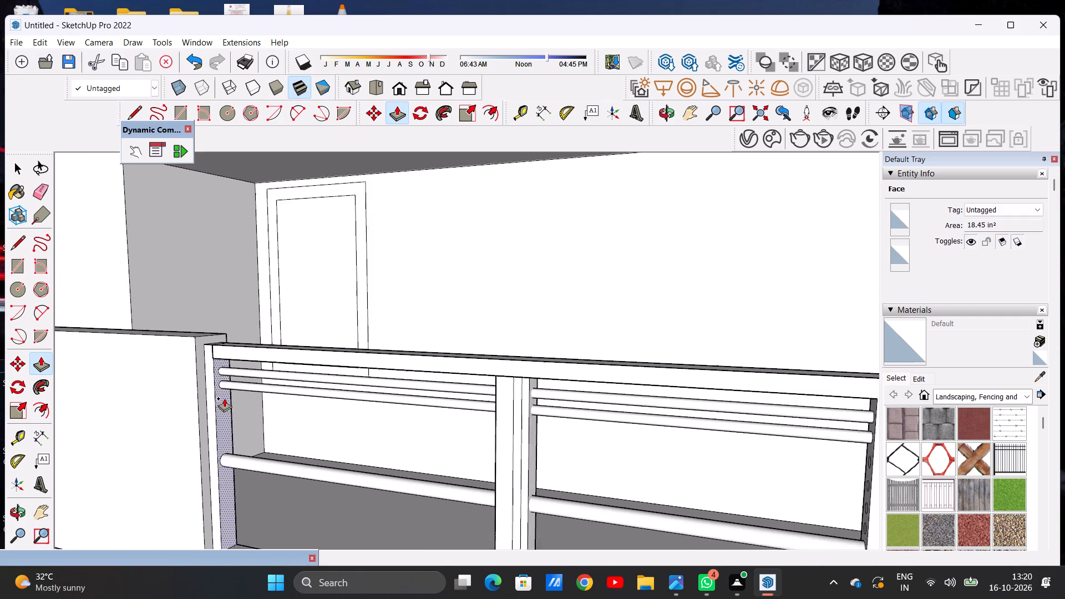
pyautogui.moveTo(383, 440); pyautogui.dragTo(660, 451, button='middle')
pyautogui.scroll(9, 679, 393)
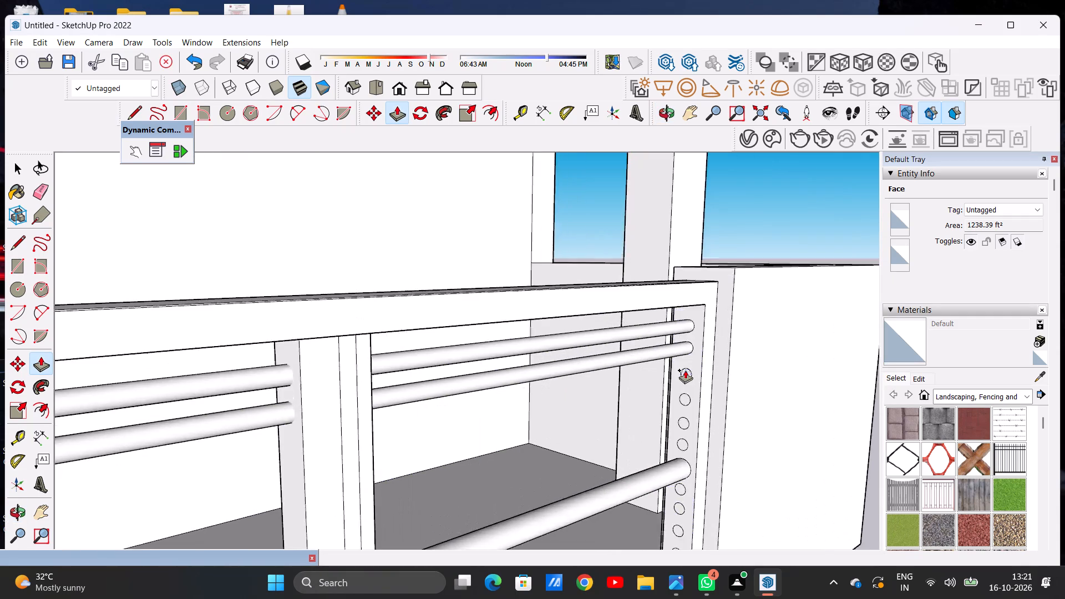
pyautogui.scroll(7, 685, 370)
pyautogui.click(685, 373)
pyautogui.scroll(-3, 459, 468)
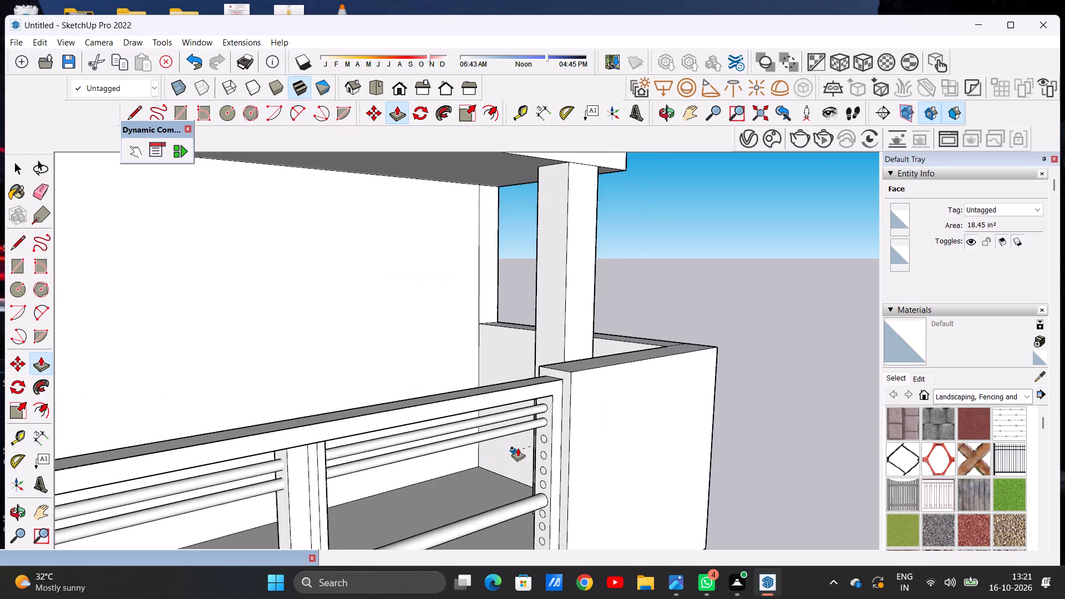
pyautogui.scroll(-12, 518, 448)
pyautogui.moveTo(400, 456); pyautogui.dragTo(204, 420, button='middle')
pyautogui.scroll(19, 248, 439)
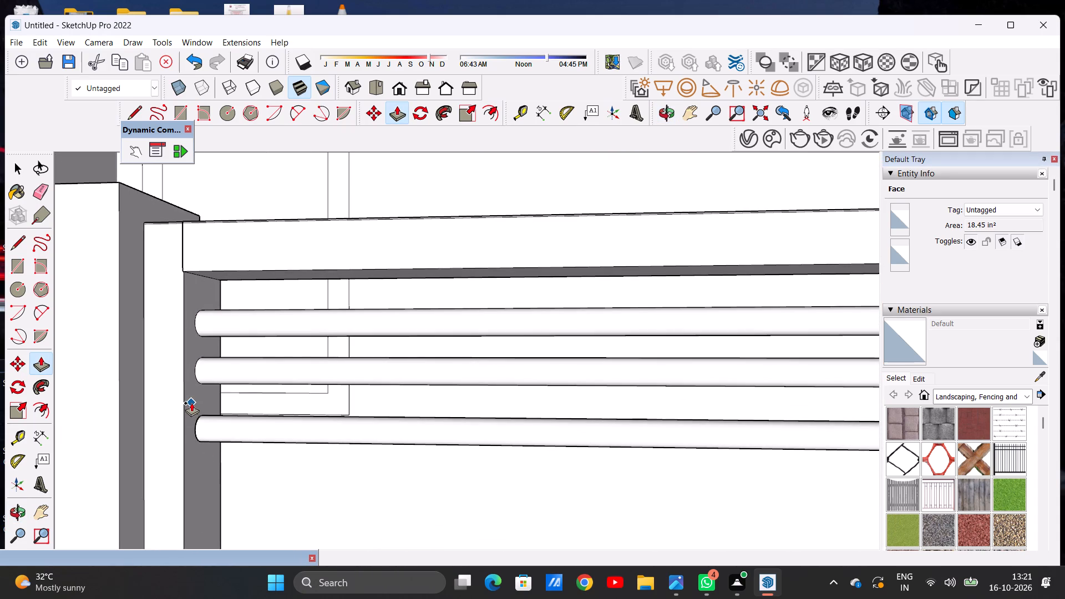
pyautogui.click(191, 400)
# Push/Pull the fourth small circle from the top across the gate opening to the longer wall's jamb strip.
pyautogui.scroll(-15, 232, 394)
pyautogui.moveTo(290, 400); pyautogui.dragTo(540, 481, button='middle')
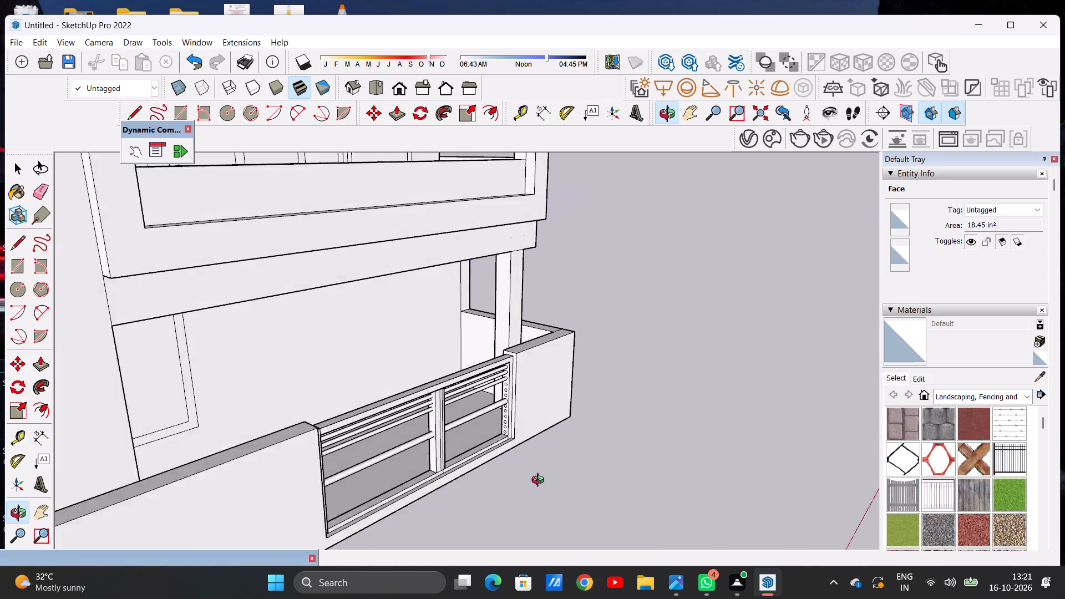
pyautogui.moveTo(540, 481); pyautogui.dragTo(542, 481, button='middle')
pyautogui.scroll(20, 495, 333)
pyautogui.scroll(2, 495, 333)
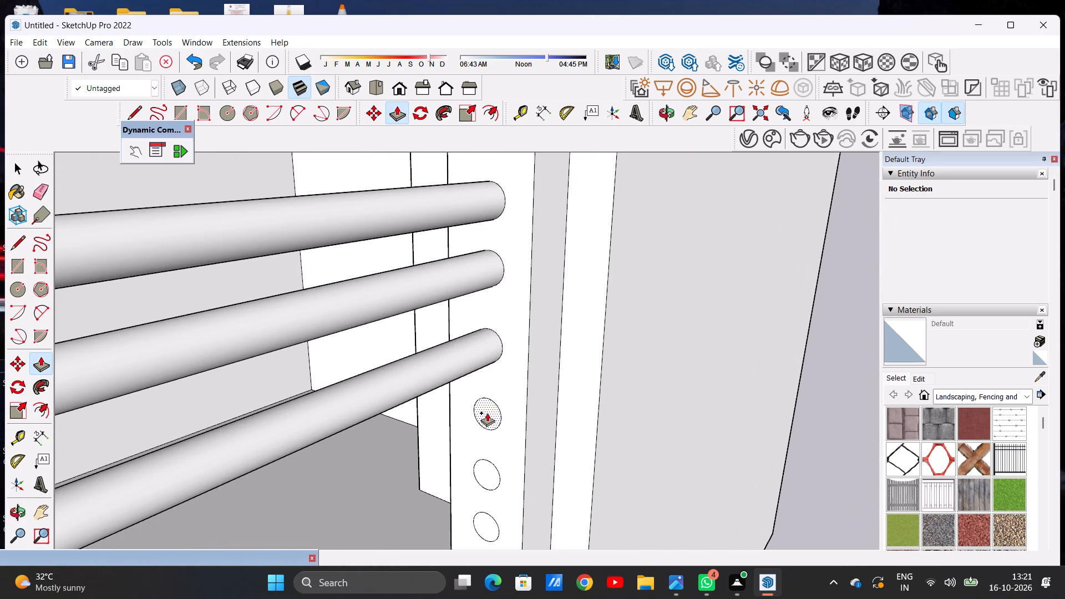
pyautogui.click(487, 413)
pyautogui.scroll(-20, 331, 471)
pyautogui.scroll(-3, 331, 471)
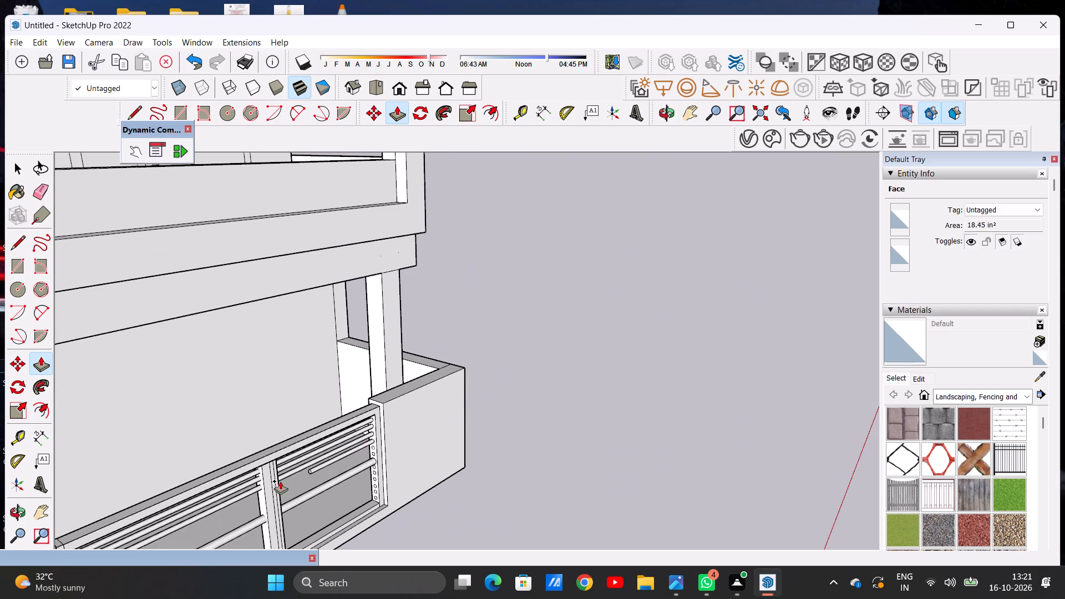
pyautogui.moveTo(234, 505); pyautogui.dragTo(204, 499, button='middle')
pyautogui.scroll(-12, 227, 487)
pyautogui.moveTo(200, 462); pyautogui.dragTo(92, 454, button='middle')
pyautogui.scroll(13, 288, 443)
pyautogui.moveTo(190, 425); pyautogui.dragTo(50, 413, button='middle')
pyautogui.scroll(5, 252, 425)
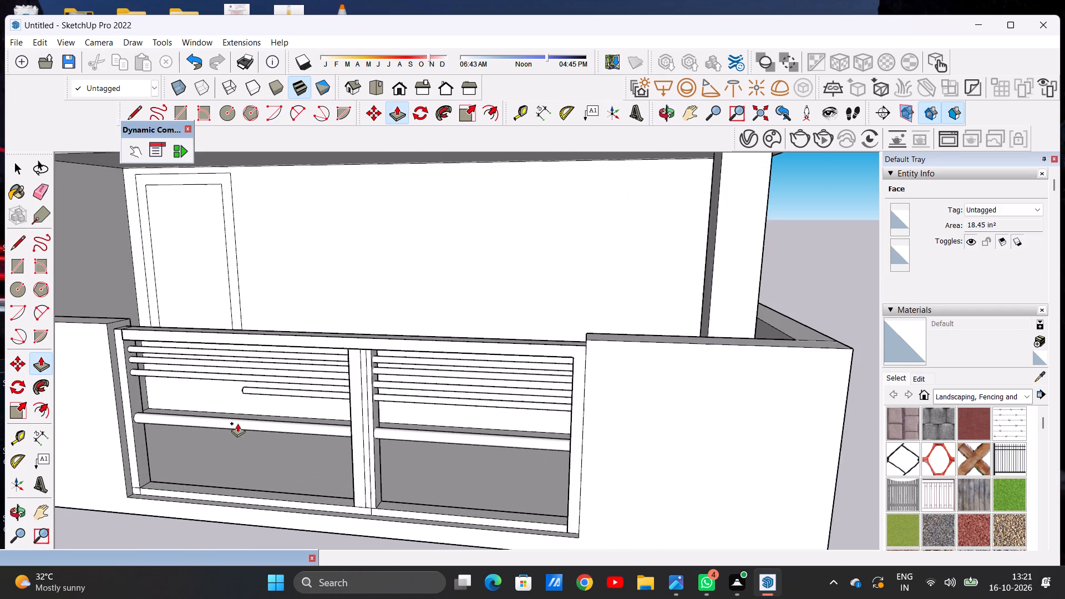
pyautogui.scroll(4, 148, 406)
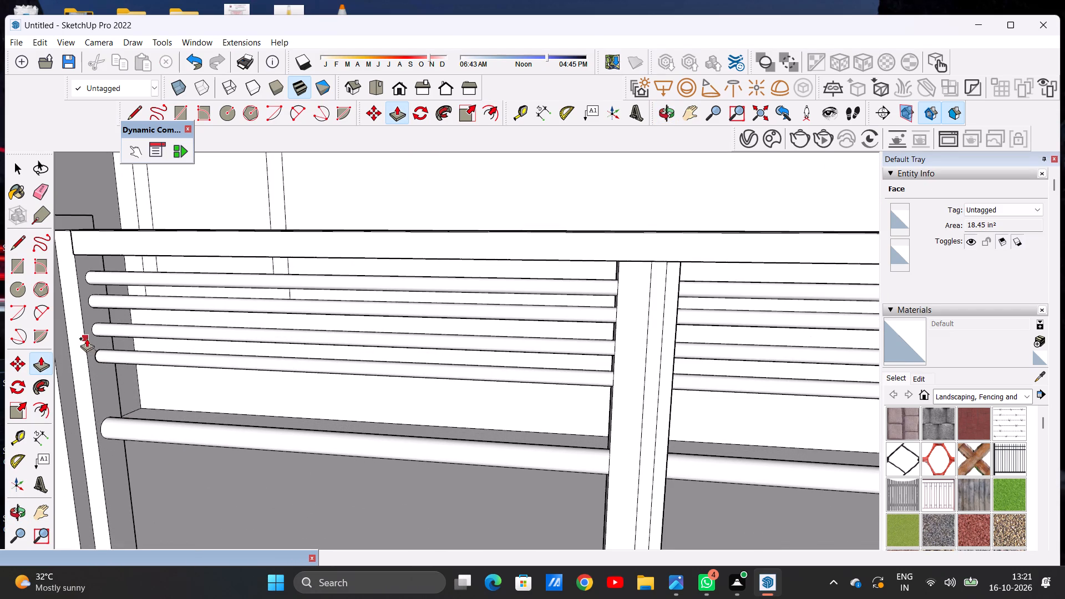
pyautogui.click(93, 340)
# Push/Pull the fifth small circle from the top across both gate bays to the longer wall's jamb strip.
pyautogui.scroll(-12, 315, 342)
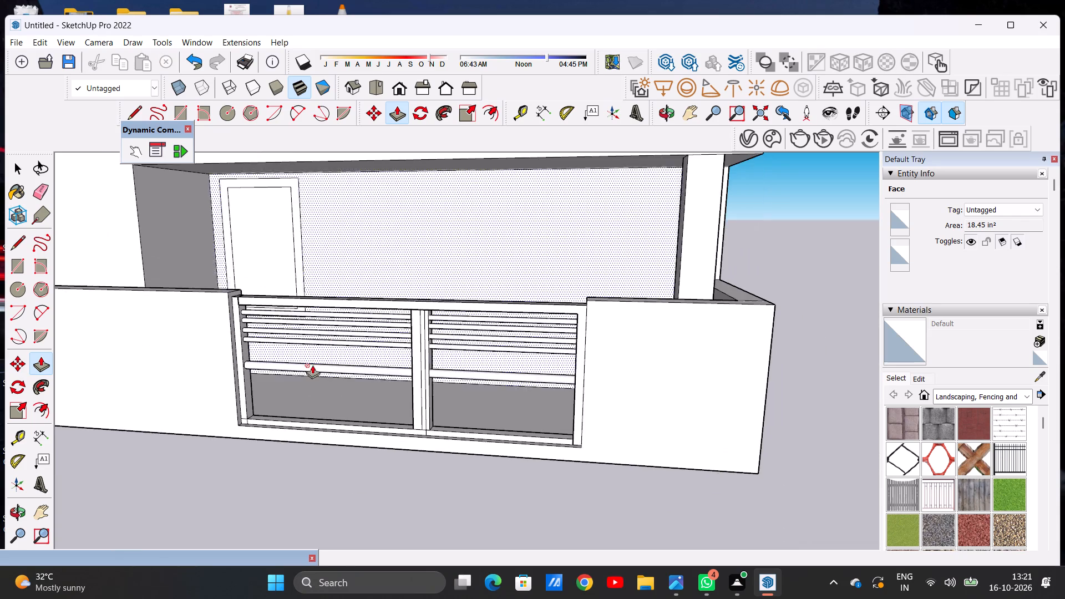
pyautogui.moveTo(313, 366); pyautogui.dragTo(589, 389, button='middle')
pyautogui.scroll(20, 558, 333)
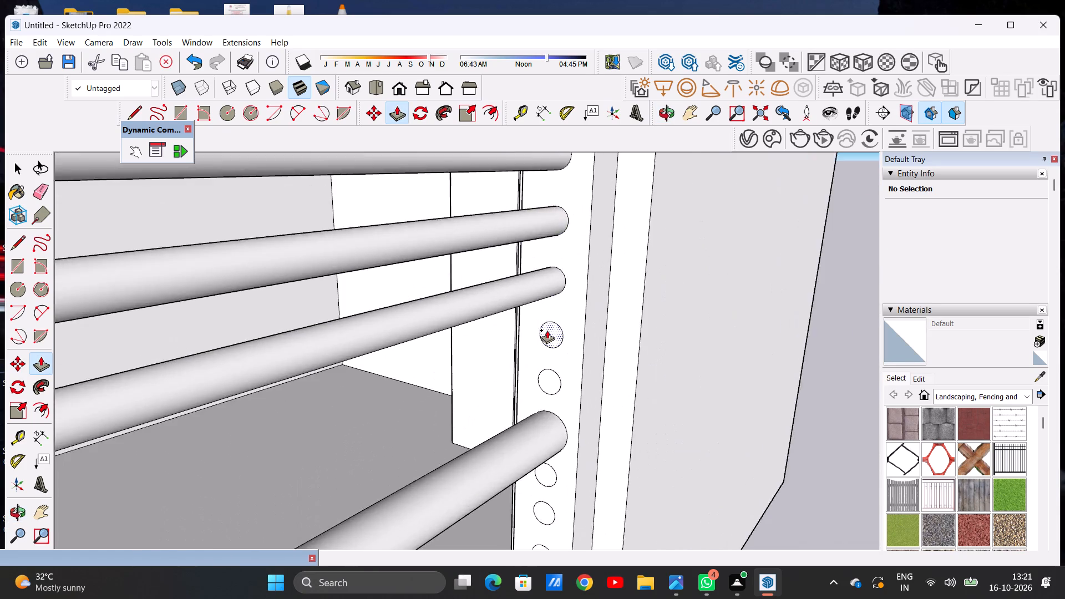
pyautogui.scroll(4, 547, 330)
pyautogui.click(547, 330)
pyautogui.scroll(-17, 395, 392)
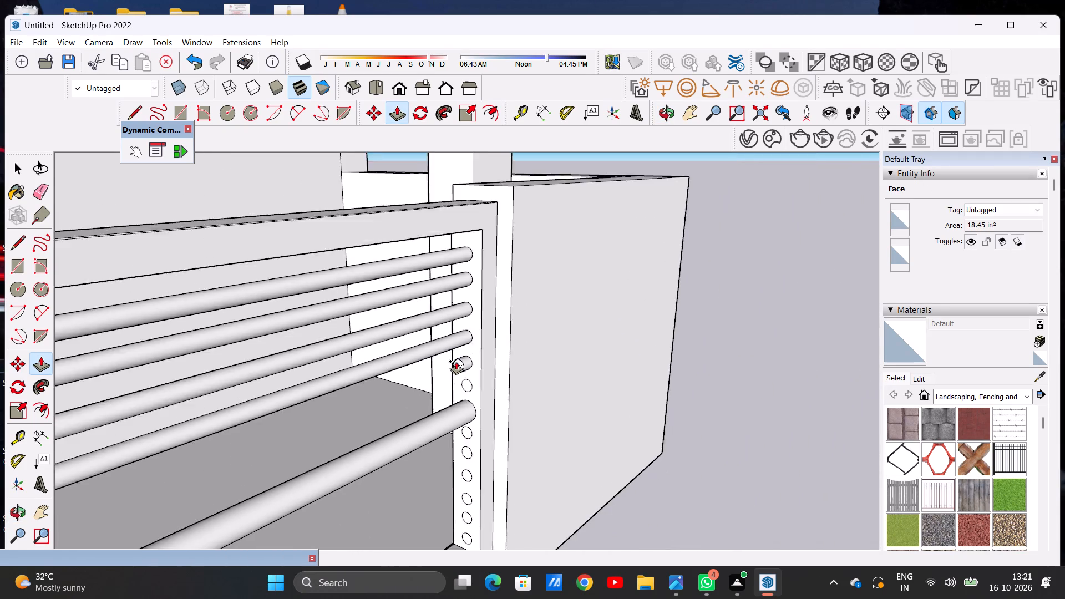
pyautogui.scroll(-8, 456, 361)
pyautogui.scroll(-6, 297, 425)
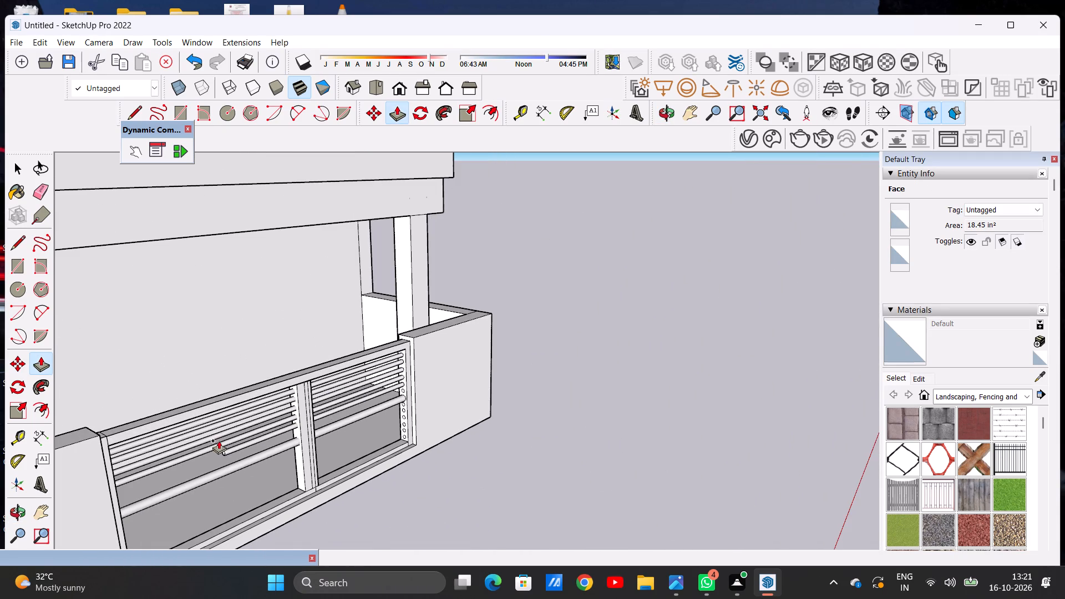
pyautogui.moveTo(149, 438); pyautogui.dragTo(66, 424, button='middle')
pyautogui.scroll(5, 193, 425)
pyautogui.moveTo(133, 417); pyautogui.dragTo(87, 410, button='middle')
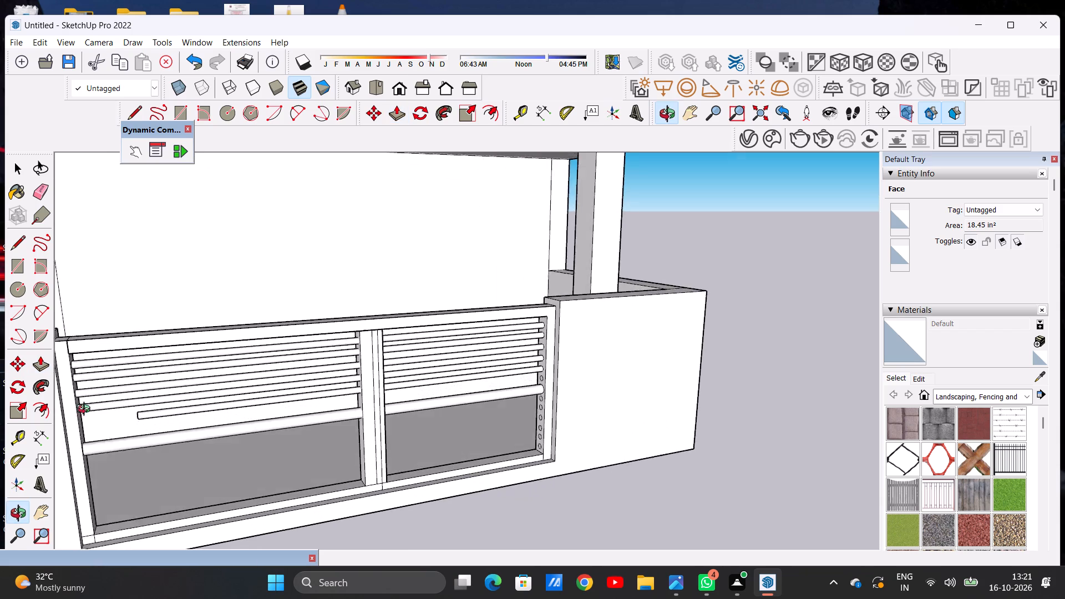
pyautogui.moveTo(87, 410); pyautogui.dragTo(80, 409, button='middle')
pyautogui.scroll(9, 94, 408)
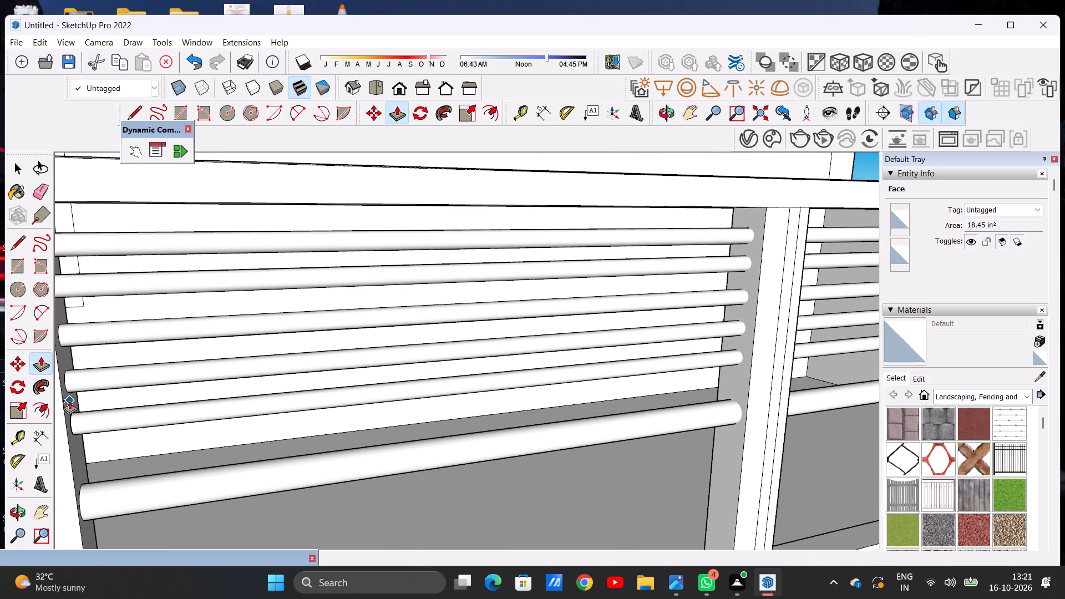
pyautogui.click(69, 400)
# Push/Pull the small circle just above the thick round bar across the gate opening to the longer wall's jamb strip.
pyautogui.scroll(-8, 230, 399)
pyautogui.scroll(7, 749, 347)
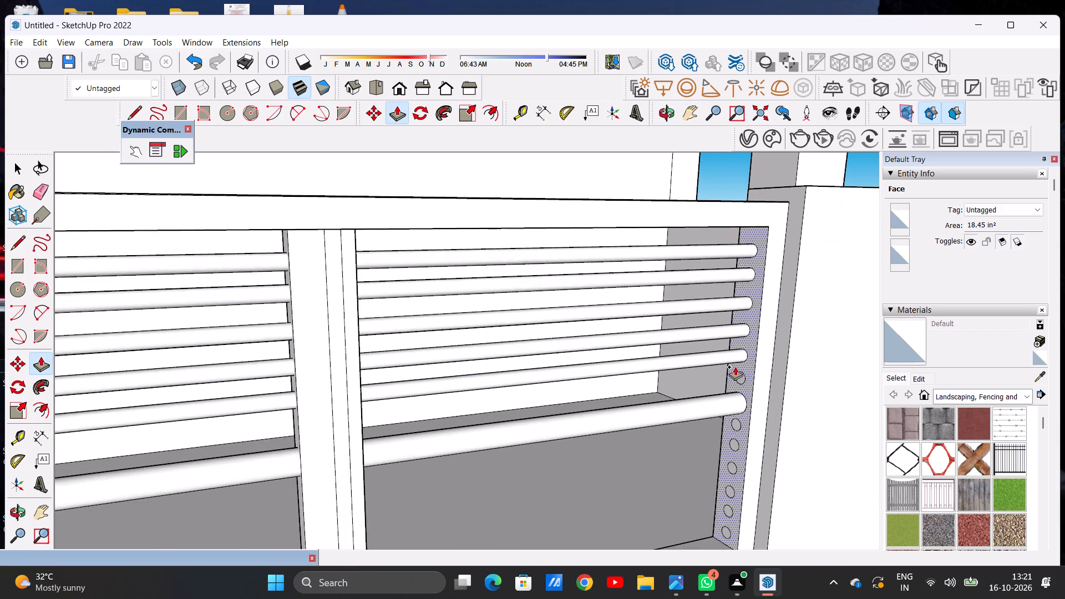
pyautogui.scroll(10, 735, 367)
pyautogui.click(752, 391)
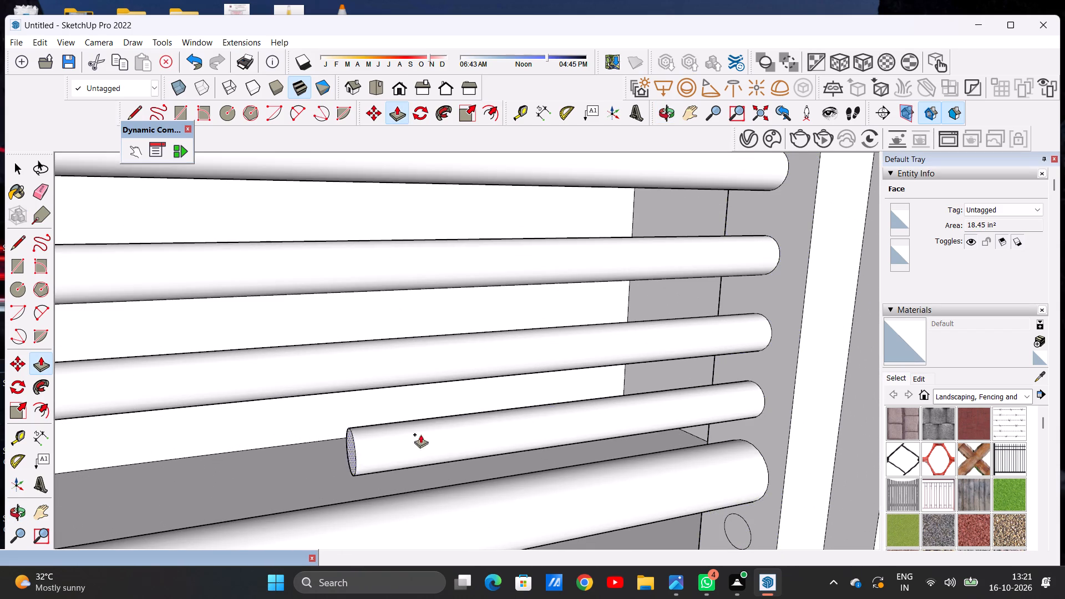
pyautogui.scroll(-20, 452, 434)
pyautogui.scroll(-5, 452, 434)
pyautogui.scroll(1, 587, 407)
pyautogui.scroll(-1, 587, 407)
pyautogui.moveTo(402, 428); pyautogui.dragTo(348, 425, button='middle')
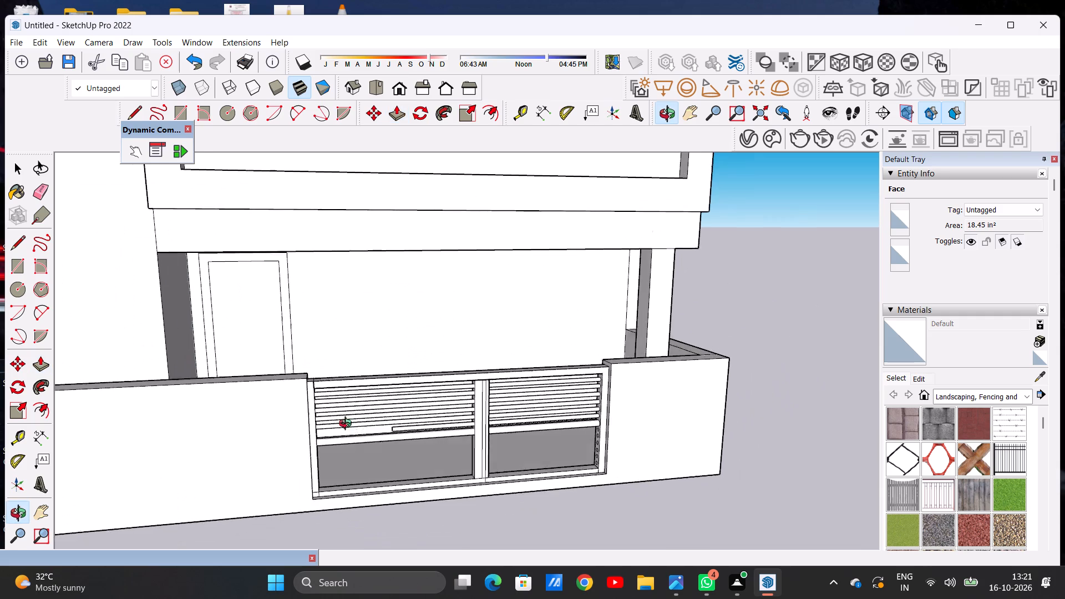
pyautogui.moveTo(348, 425); pyautogui.dragTo(312, 418, button='middle')
pyautogui.scroll(7, 309, 414)
pyautogui.scroll(-1, 309, 415)
pyautogui.scroll(18, 332, 443)
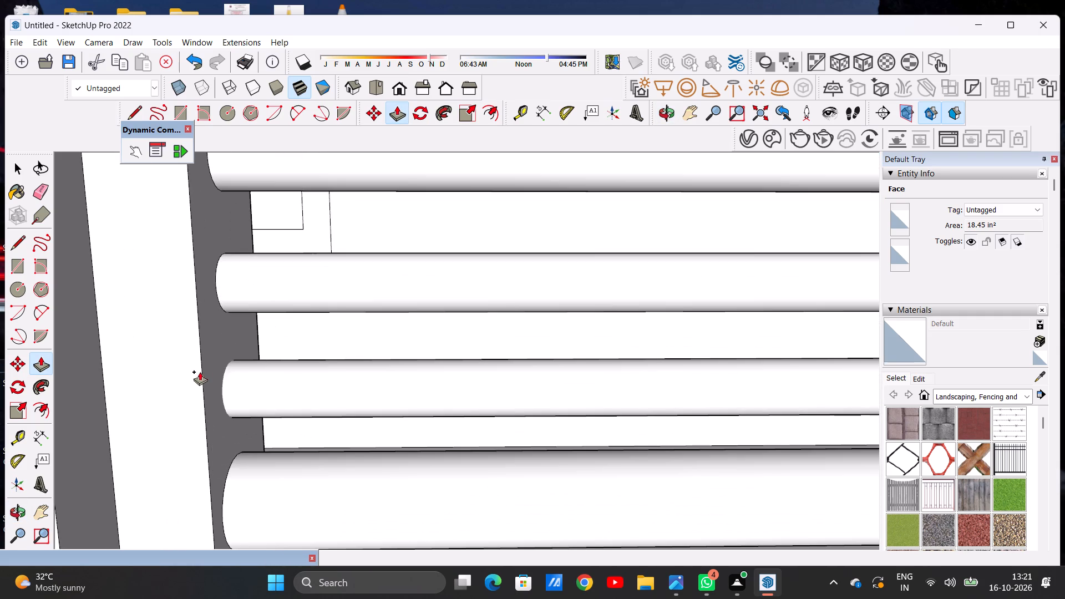
pyautogui.click(217, 353)
# Push/Pull the small circle just beneath the thick round bar across the gate opening to the longer wall's jamb strip.
pyautogui.scroll(-20, 270, 410)
pyautogui.moveTo(375, 388); pyautogui.dragTo(471, 439, button='middle')
pyautogui.scroll(-2, 845, 339)
pyautogui.scroll(16, 858, 321)
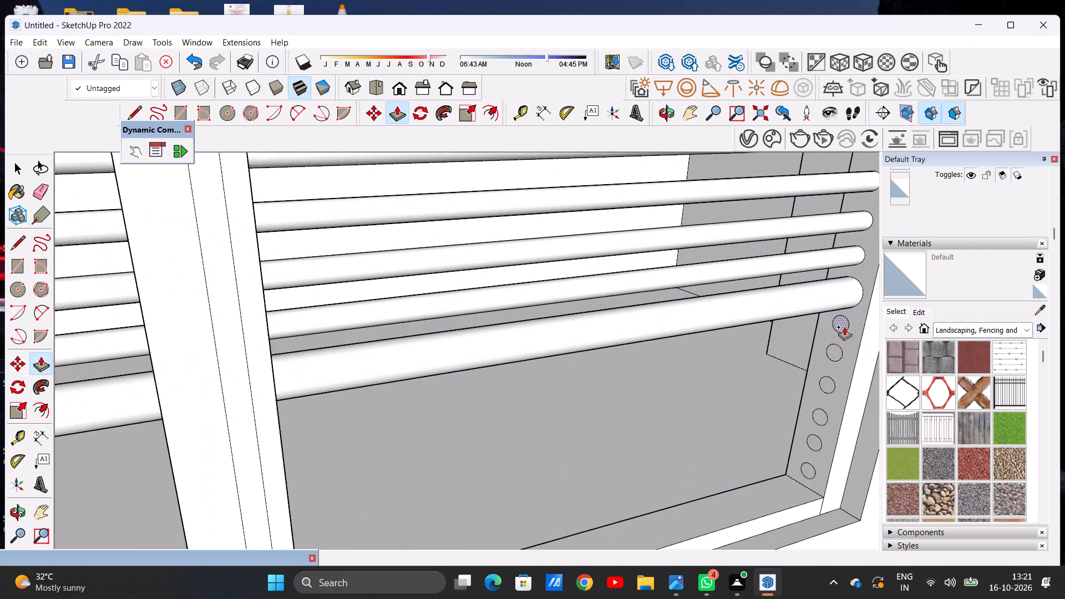
pyautogui.scroll(3, 844, 327)
pyautogui.click(839, 314)
pyautogui.scroll(-13, 538, 415)
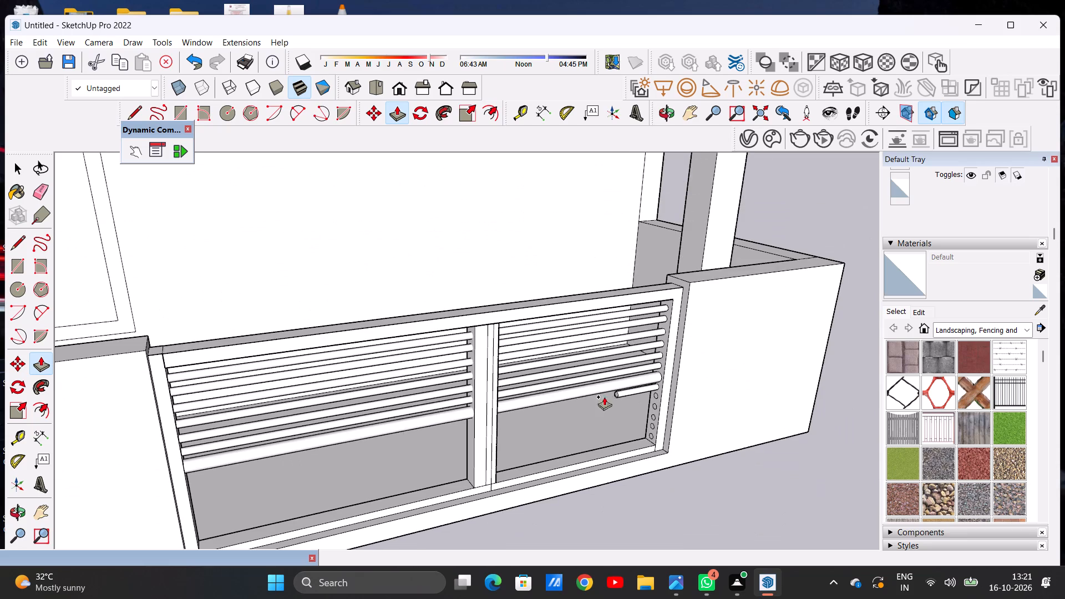
pyautogui.scroll(-5, 353, 436)
pyautogui.moveTo(212, 452); pyautogui.dragTo(175, 425, button='middle')
pyautogui.scroll(7, 294, 449)
pyautogui.moveTo(205, 453); pyautogui.dragTo(158, 421, button='middle')
pyautogui.scroll(8, 156, 407)
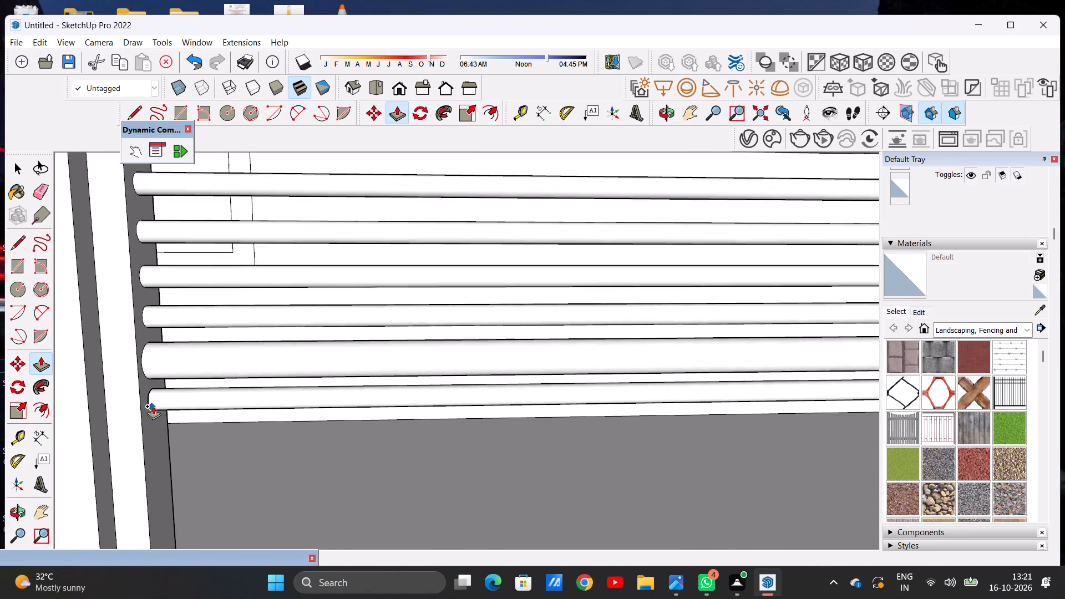
pyautogui.scroll(2, 153, 406)
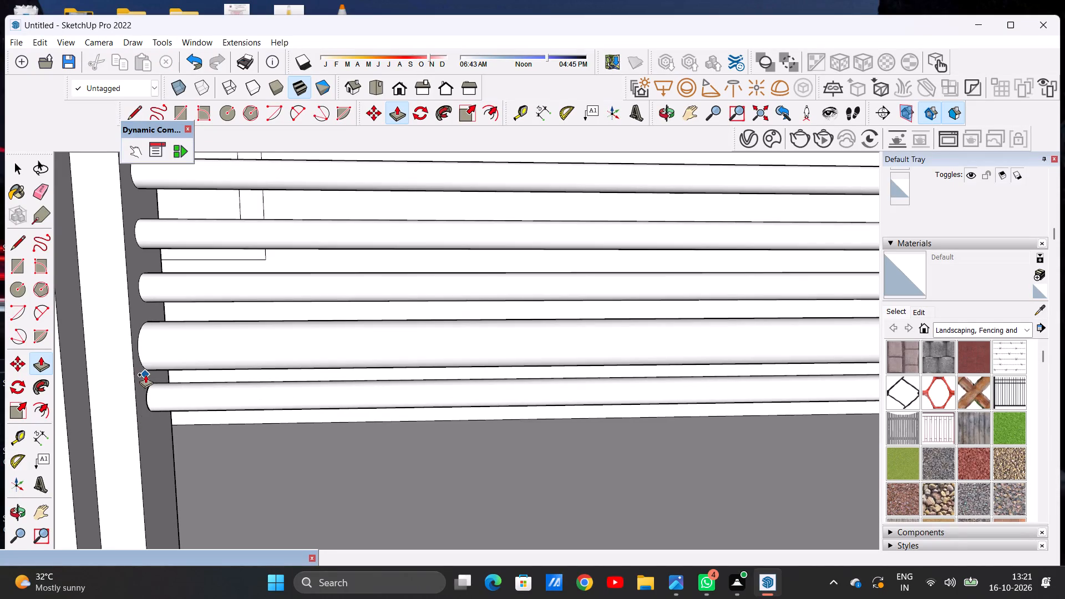
pyautogui.click(145, 374)
# Push/Pull the second small circle below the thick round bar through the middle post to the longer wall's jamb strip.
pyautogui.scroll(-14, 338, 432)
pyautogui.moveTo(382, 415); pyautogui.dragTo(507, 460, button='middle')
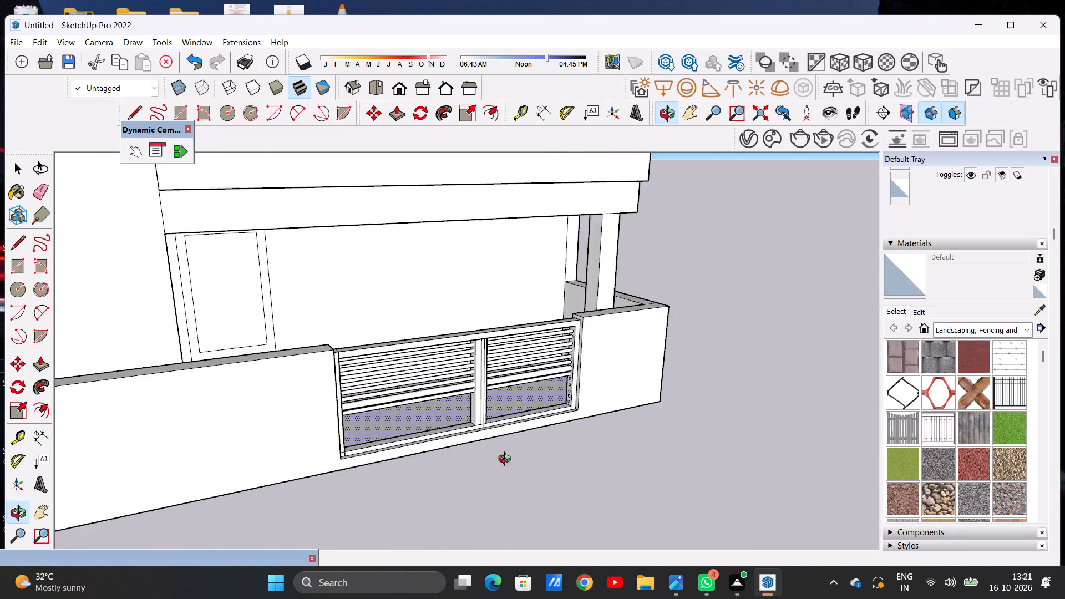
pyautogui.moveTo(507, 460); pyautogui.dragTo(574, 439, button='middle')
pyautogui.scroll(14, 551, 368)
pyautogui.scroll(-1, 551, 392)
pyautogui.scroll(8, 551, 392)
pyautogui.scroll(-1, 560, 369)
pyautogui.scroll(1, 560, 369)
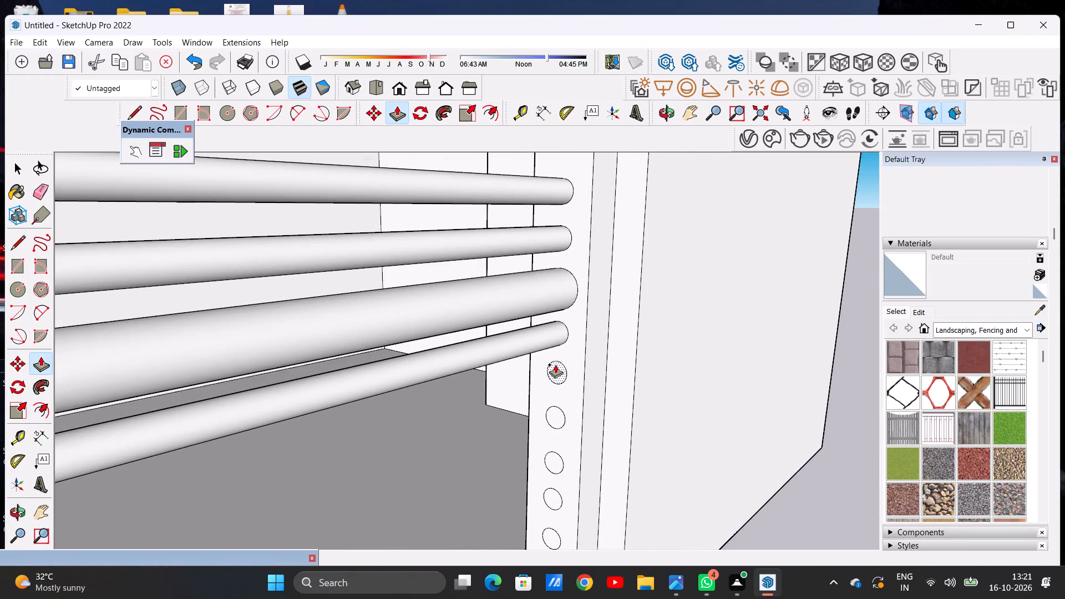
pyautogui.click(556, 364)
pyautogui.scroll(-15, 417, 429)
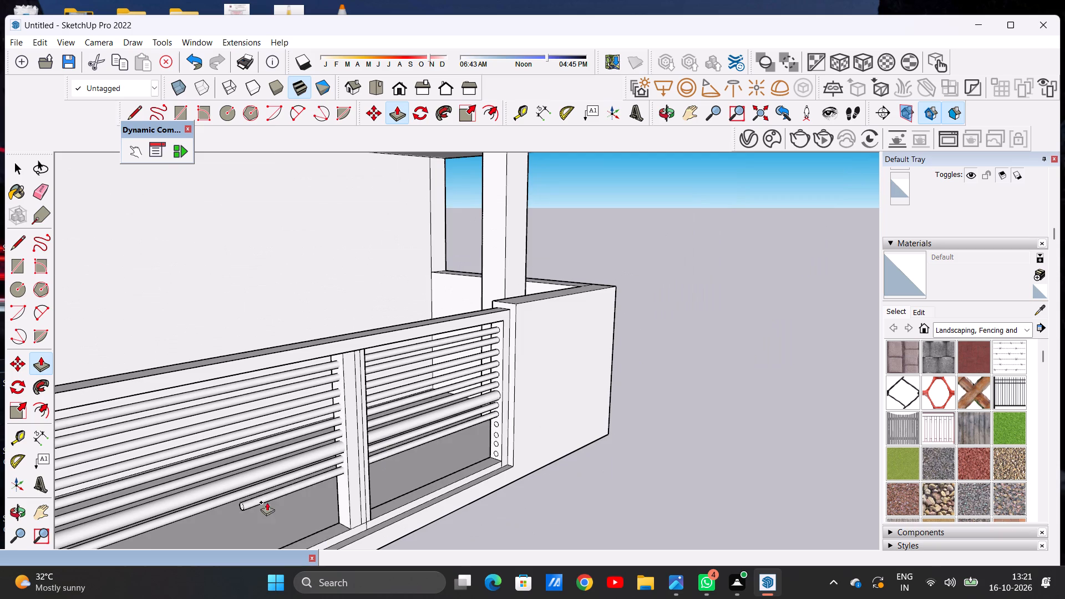
pyautogui.scroll(-10, 272, 500)
pyautogui.moveTo(253, 505); pyautogui.dragTo(99, 468, button='middle')
pyautogui.scroll(7, 231, 428)
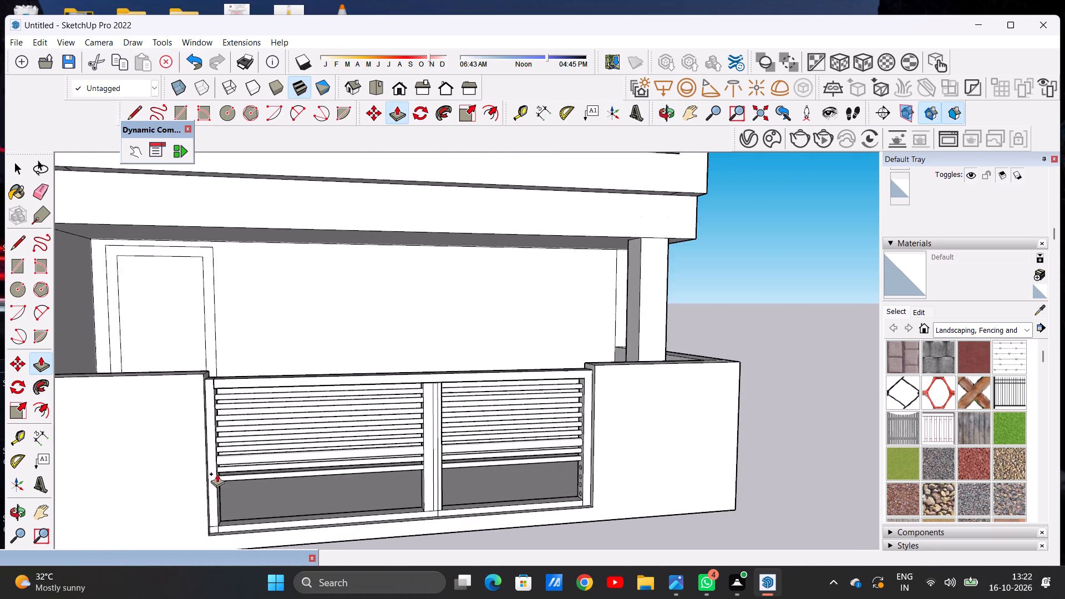
pyautogui.scroll(5, 217, 474)
pyautogui.moveTo(250, 498); pyautogui.dragTo(170, 514, button='middle')
pyautogui.scroll(9, 274, 428)
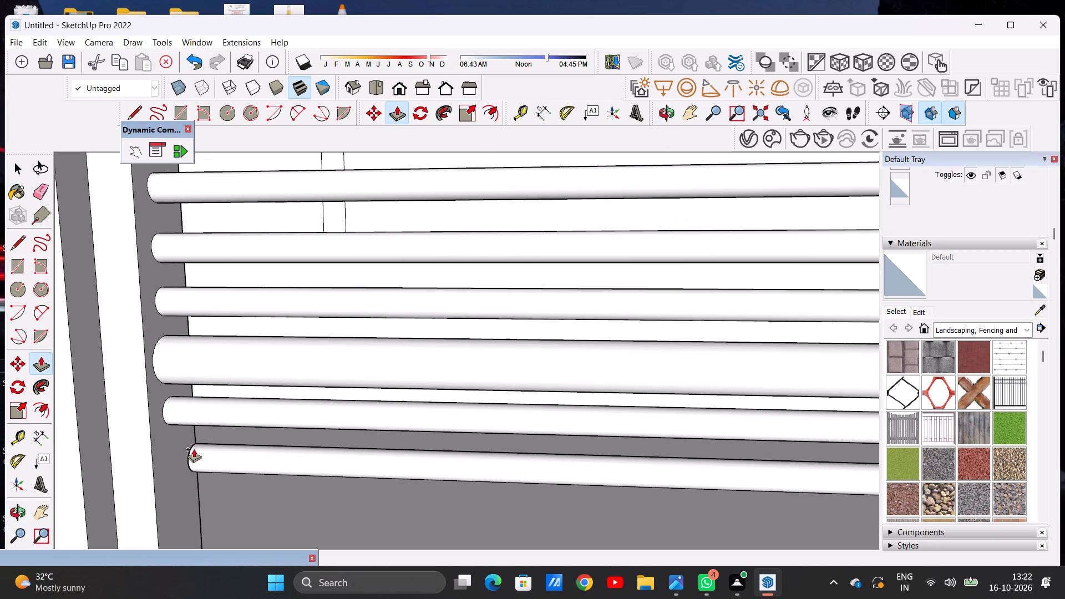
pyautogui.click(163, 432)
pyautogui.scroll(-13, 327, 385)
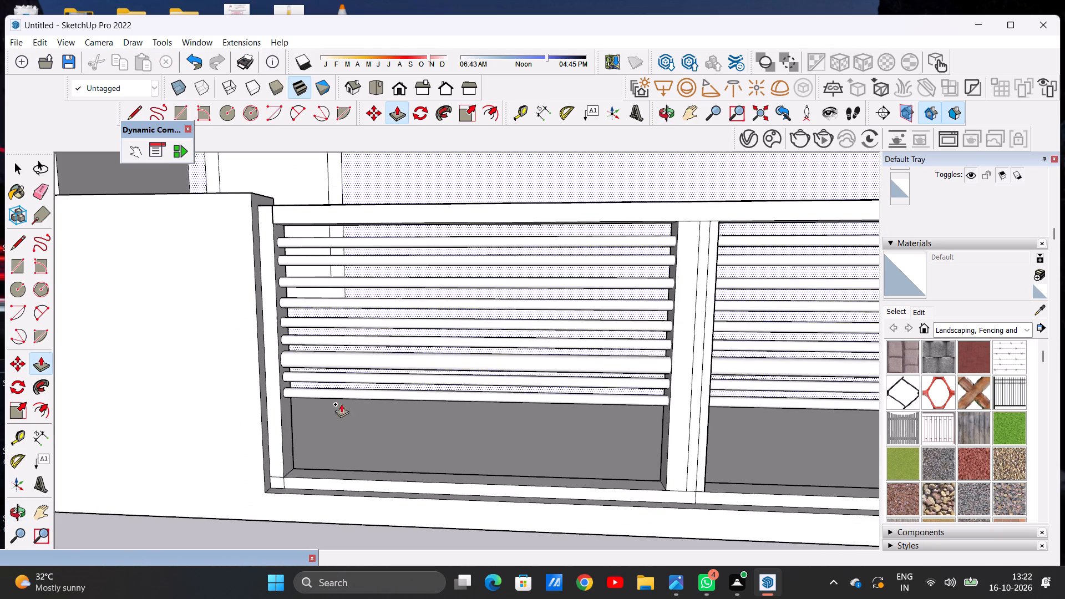
# Push/Pull the third small circle below the thick round bar across both gate bays to the longer wall's jamb strip.
pyautogui.moveTo(343, 417); pyautogui.dragTo(542, 479, button='middle')
pyautogui.scroll(16, 750, 297)
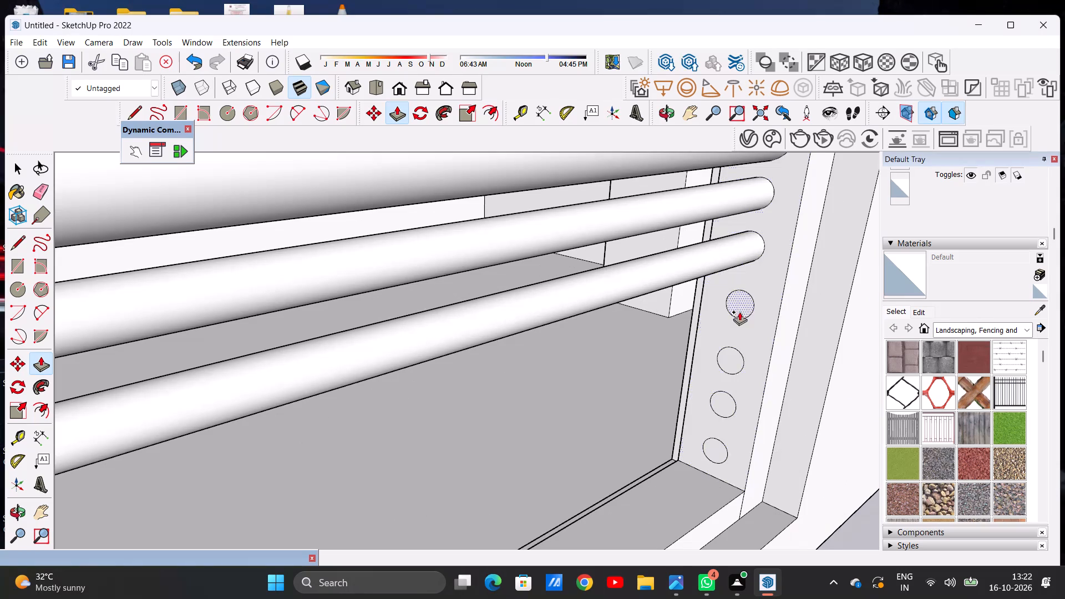
pyautogui.click(740, 309)
pyautogui.scroll(-12, 425, 458)
pyautogui.scroll(-3, 387, 481)
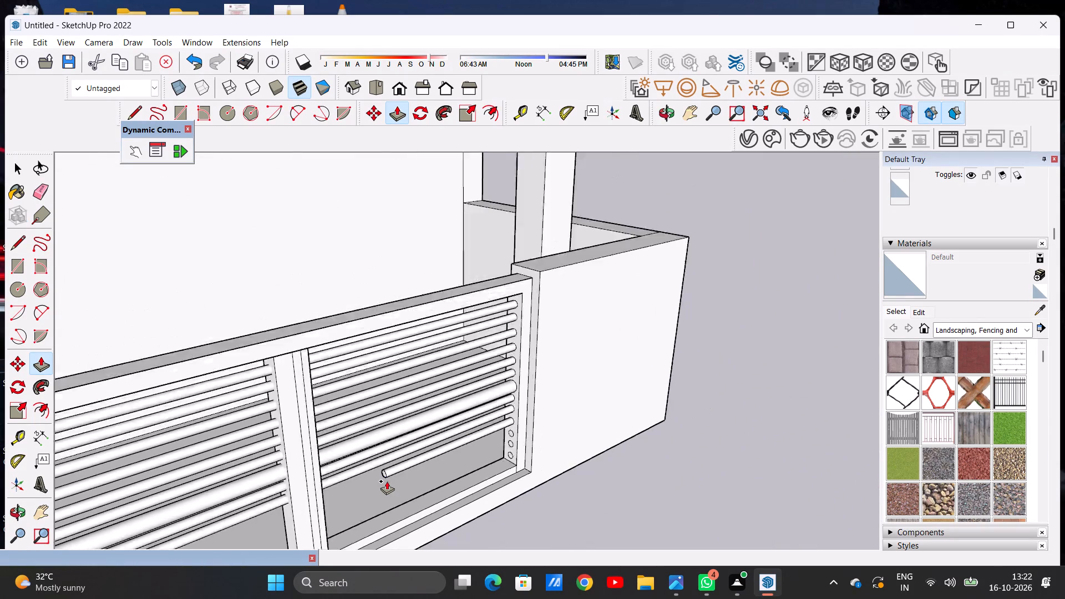
pyautogui.scroll(-2, 387, 481)
pyautogui.scroll(-12, 312, 481)
pyautogui.moveTo(311, 490); pyautogui.dragTo(129, 470, button='middle')
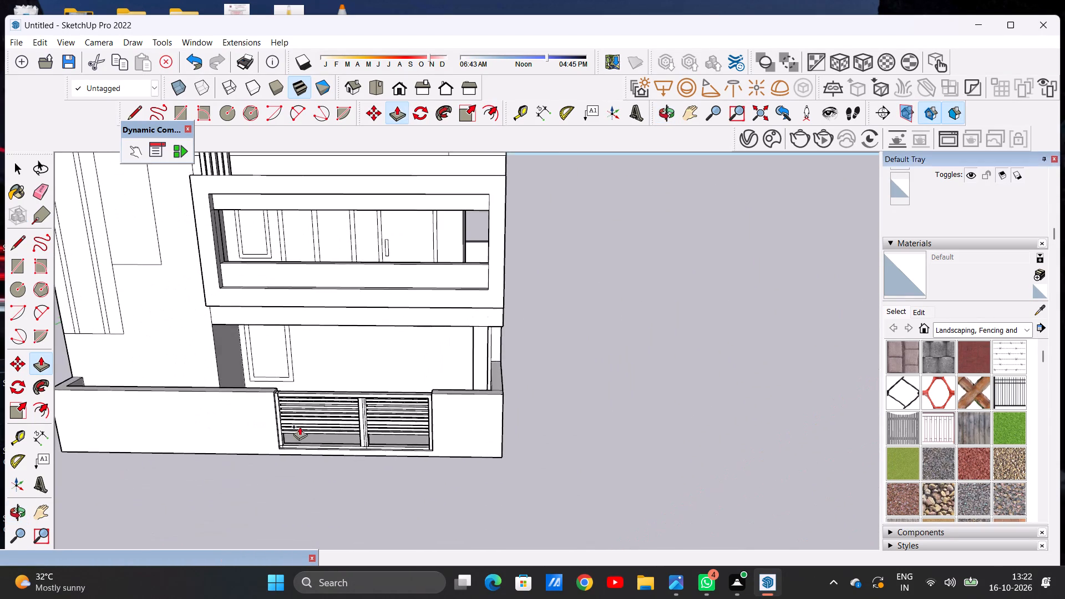
pyautogui.scroll(20, 344, 410)
pyautogui.scroll(-1, 255, 445)
pyautogui.scroll(8, 255, 445)
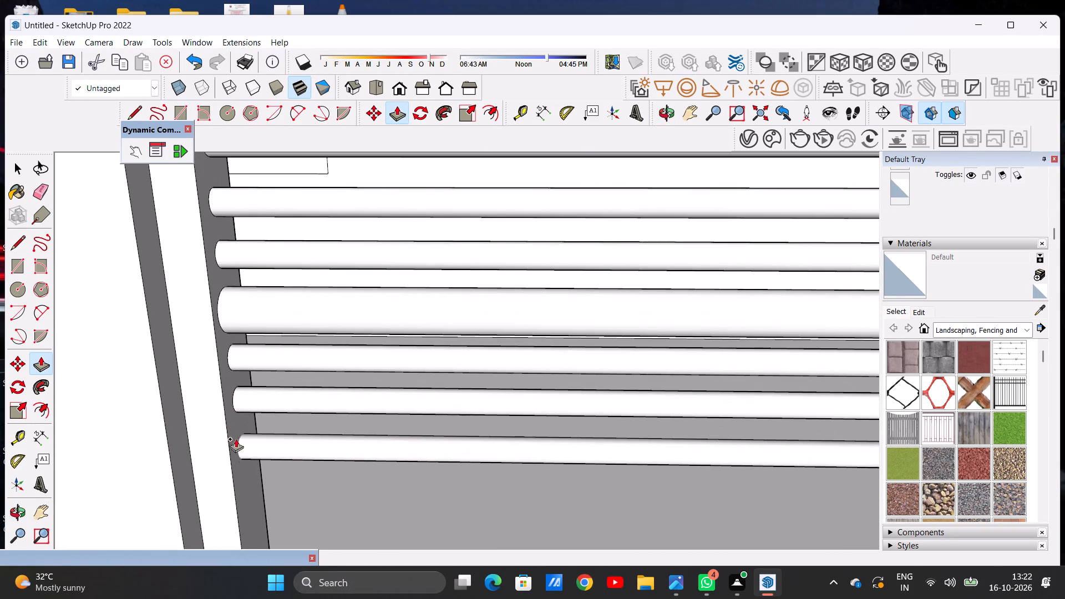
pyautogui.click(237, 422)
# Push/Pull the fourth small circle below the thick round bar across both gate bays to the longer wall's jamb strip.
pyautogui.scroll(-7, 268, 470)
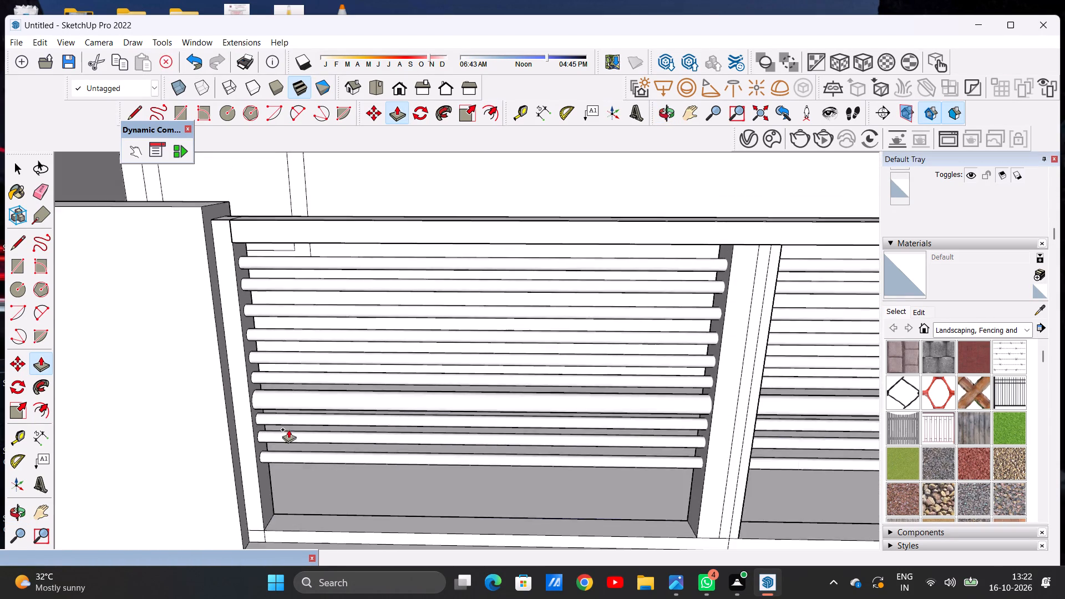
pyautogui.scroll(-9, 288, 429)
pyautogui.moveTo(425, 457); pyautogui.dragTo(650, 436, button='middle')
pyautogui.scroll(7, 589, 420)
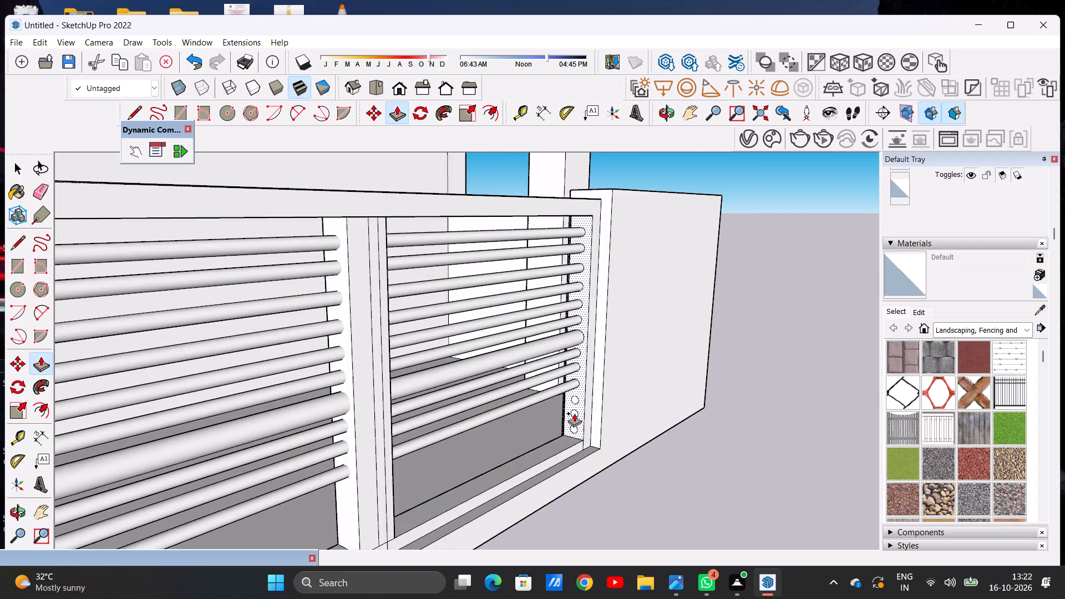
pyautogui.scroll(-1, 565, 403)
pyautogui.scroll(1, 565, 402)
pyautogui.scroll(-1, 565, 402)
pyautogui.scroll(13, 565, 402)
pyautogui.scroll(-1, 587, 400)
pyautogui.scroll(5, 587, 400)
pyautogui.click(590, 389)
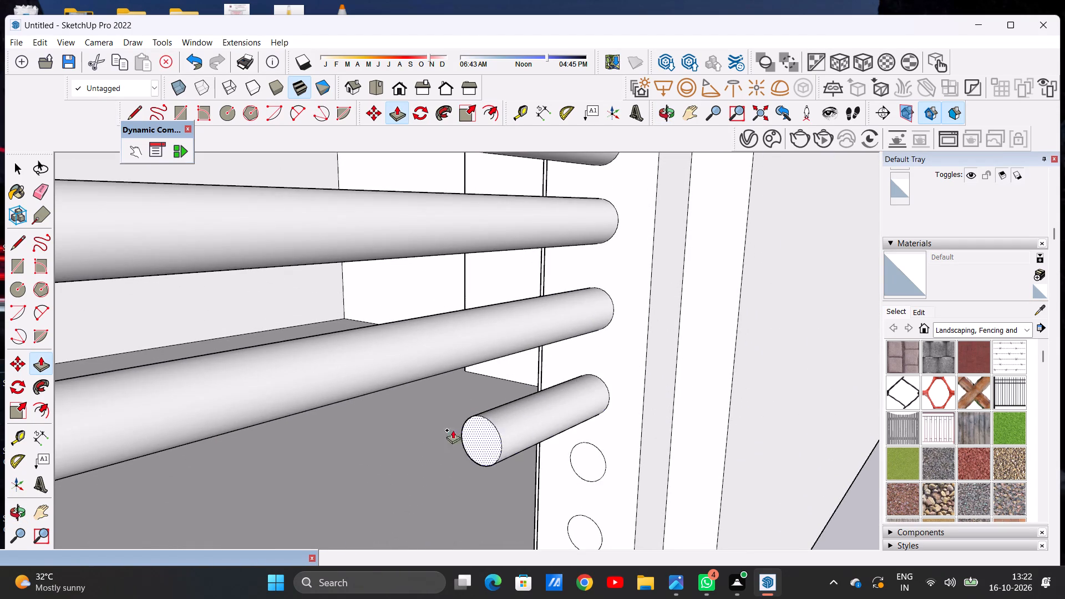
pyautogui.scroll(-20, 510, 425)
pyautogui.scroll(-9, 510, 425)
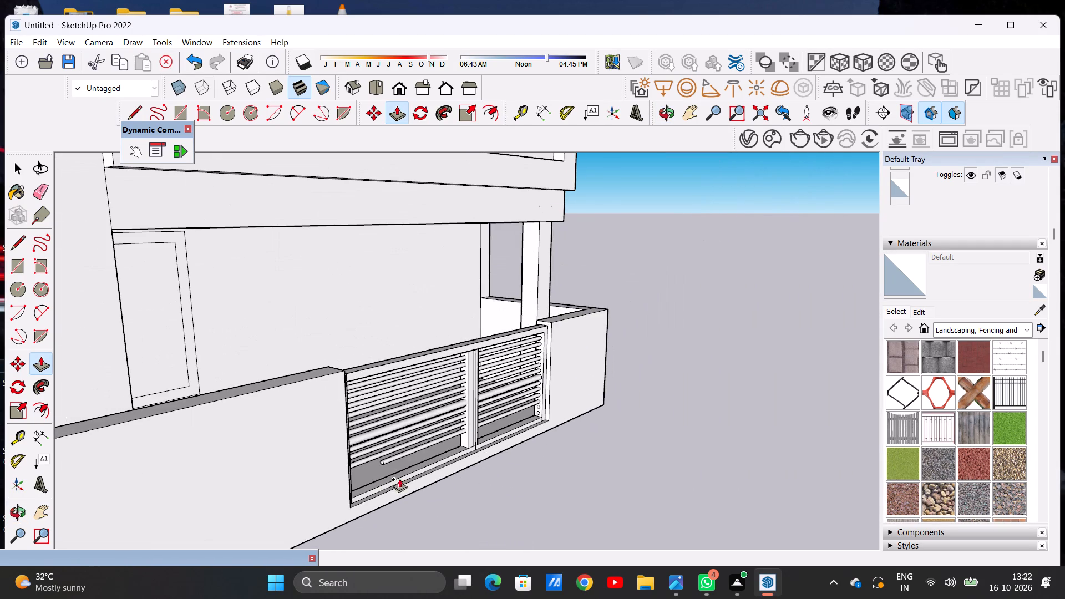
pyautogui.moveTo(399, 479); pyautogui.dragTo(205, 430, button='middle')
pyautogui.scroll(20, 322, 402)
pyautogui.scroll(2, 322, 402)
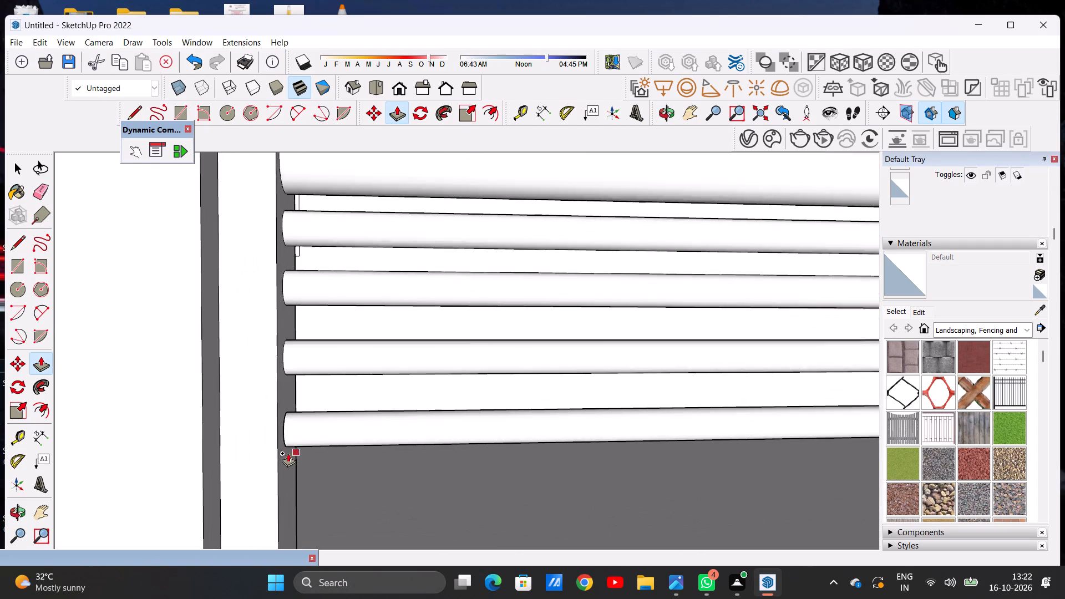
pyautogui.scroll(1, 288, 453)
pyautogui.click(291, 391)
# Push/Pull the lowest small circle on the shorter wall's jamb strip across the gate opening to the longer wall's jamb strip.
pyautogui.scroll(-3, 295, 440)
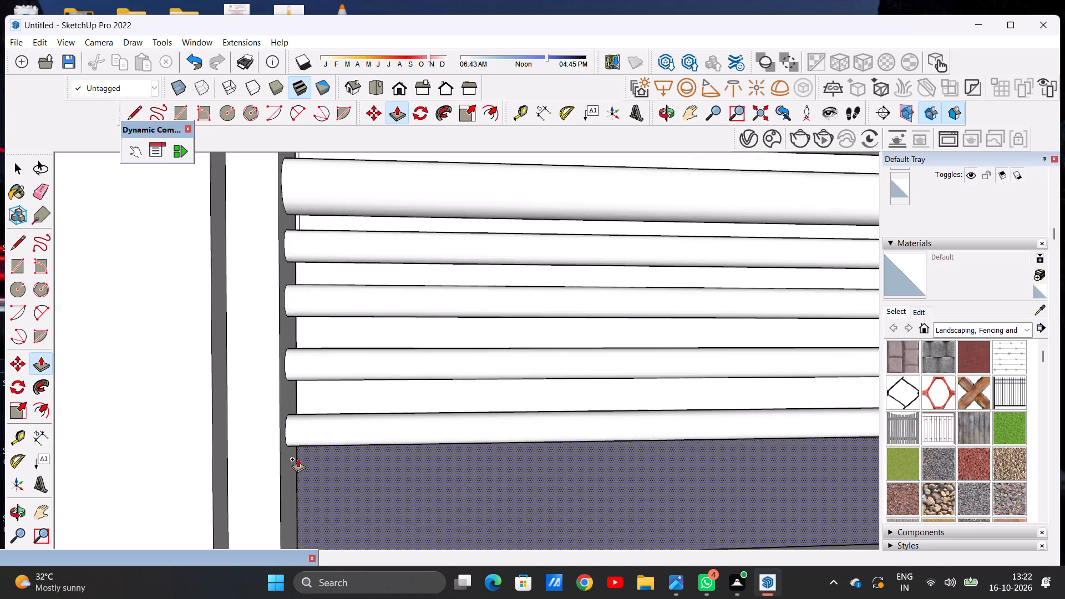
pyautogui.scroll(-15, 298, 459)
pyautogui.scroll(3, 856, 452)
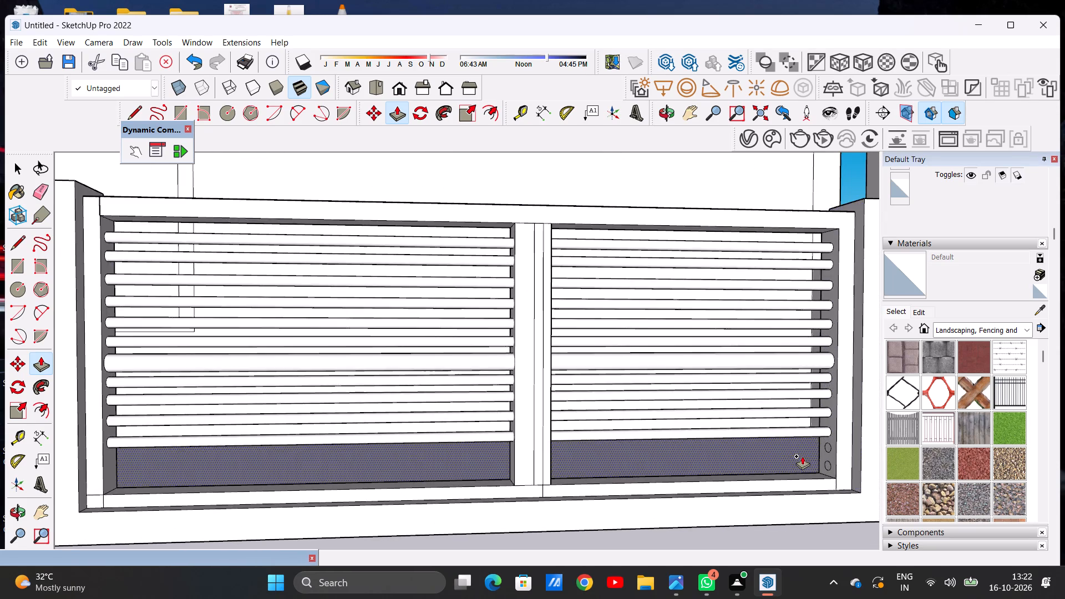
pyautogui.scroll(13, 803, 452)
pyautogui.click(858, 488)
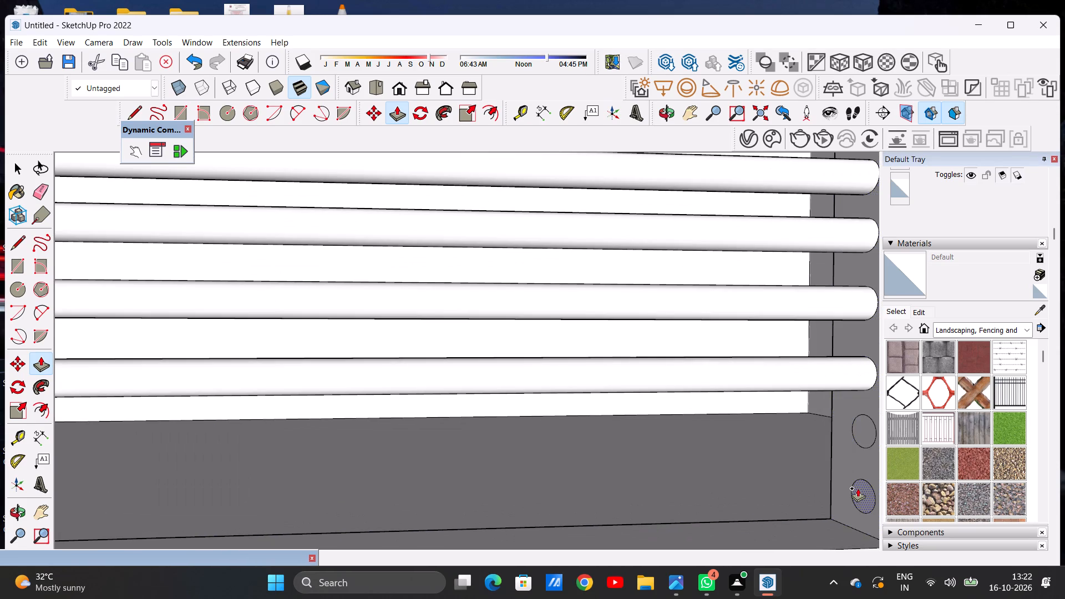
pyautogui.scroll(-18, 520, 490)
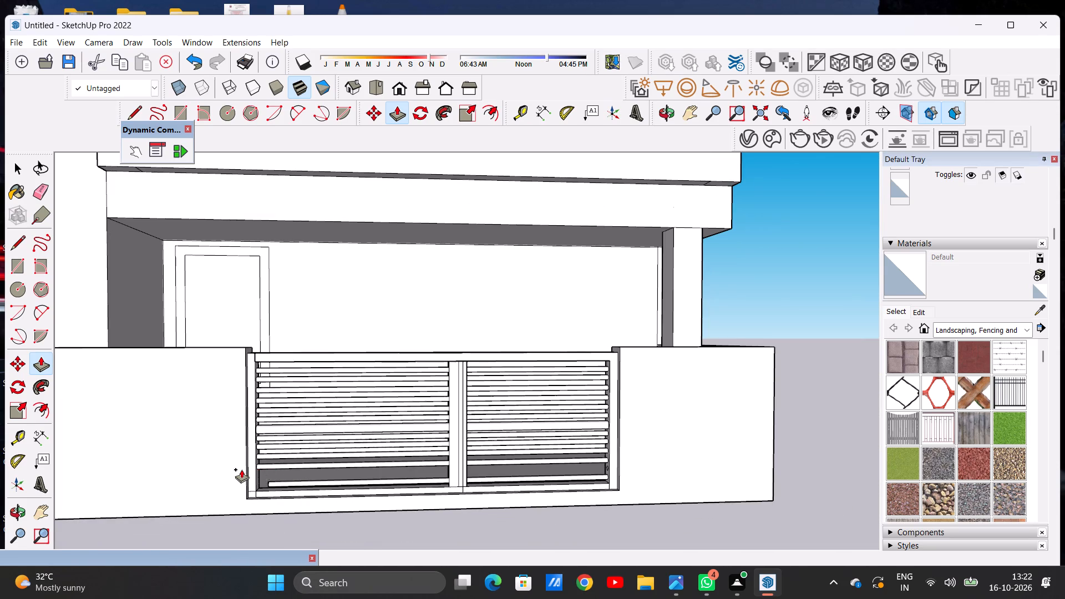
pyautogui.scroll(20, 237, 469)
pyautogui.scroll(2, 237, 469)
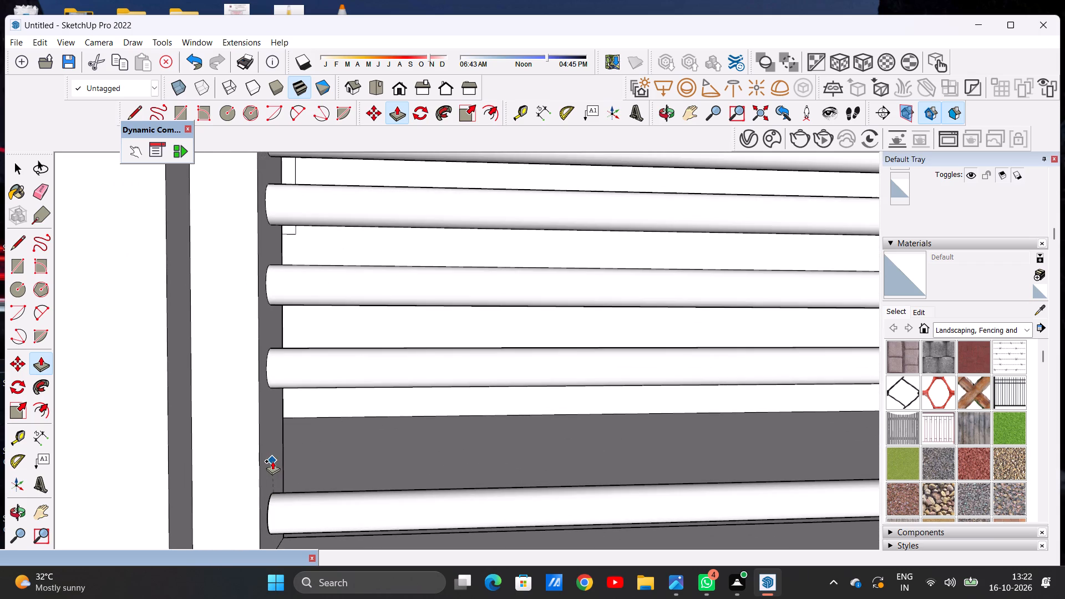
pyautogui.click(272, 461)
# Push/Pull the remaining small circle just above the lowest bar across both gate bays to the longer wall's jamb strip.
pyautogui.scroll(-17, 285, 445)
pyautogui.moveTo(331, 460); pyautogui.dragTo(575, 504, button='middle')
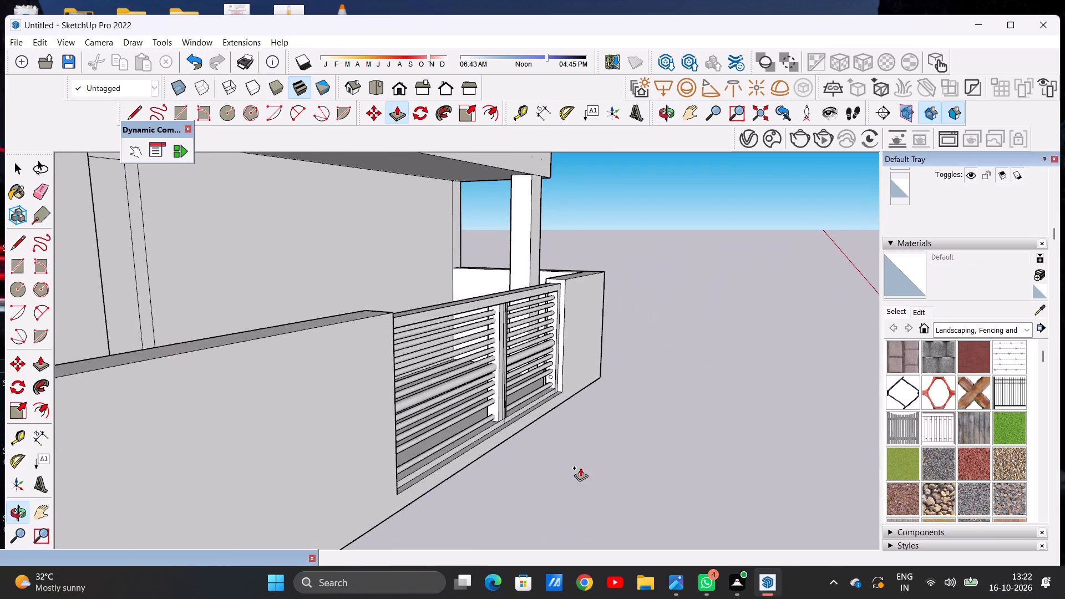
pyautogui.scroll(16, 556, 388)
pyautogui.scroll(-1, 544, 377)
pyautogui.scroll(1, 544, 377)
pyautogui.scroll(-1, 544, 377)
pyautogui.scroll(3, 544, 377)
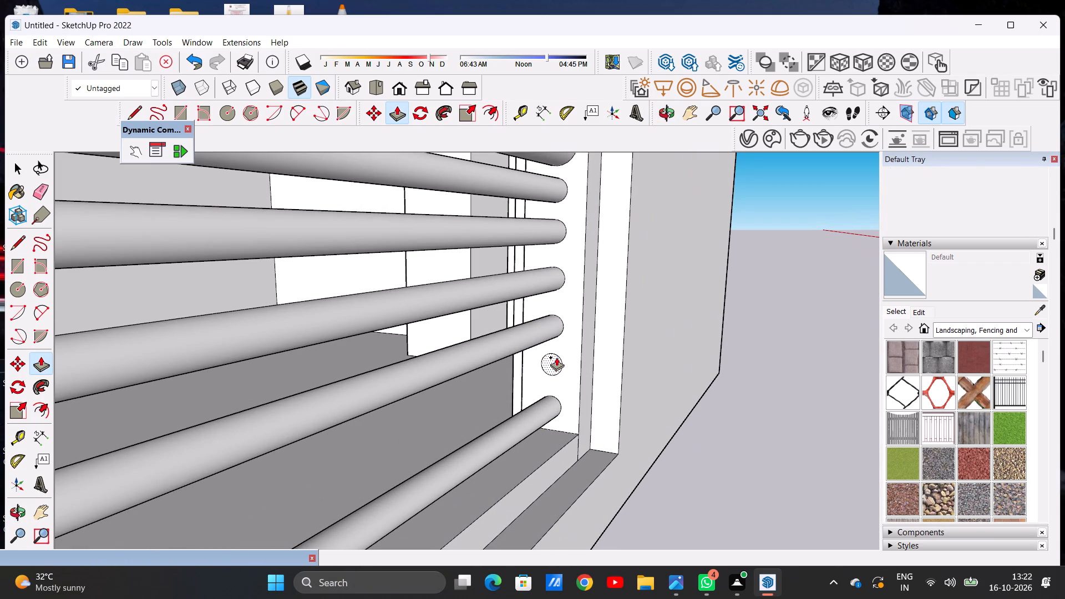
pyautogui.click(556, 357)
pyautogui.scroll(-20, 303, 448)
pyautogui.moveTo(250, 467); pyautogui.dragTo(175, 451, button='middle')
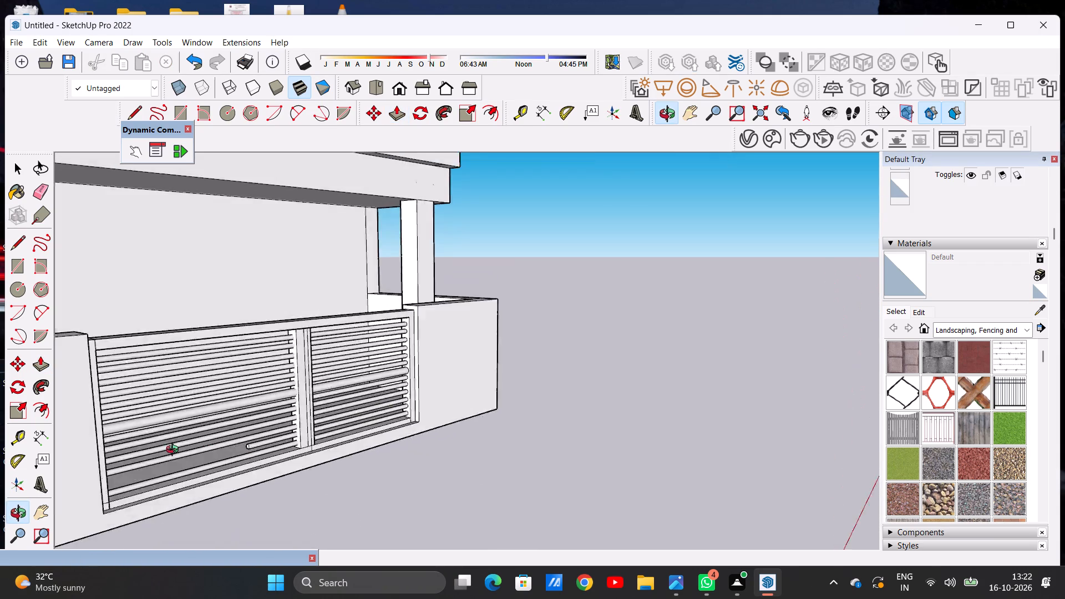
pyautogui.moveTo(175, 451); pyautogui.dragTo(70, 430, button='middle')
pyautogui.scroll(10, 137, 429)
pyautogui.scroll(-1, 229, 442)
pyautogui.scroll(2, 225, 439)
pyautogui.moveTo(146, 448); pyautogui.dragTo(130, 469, button='middle')
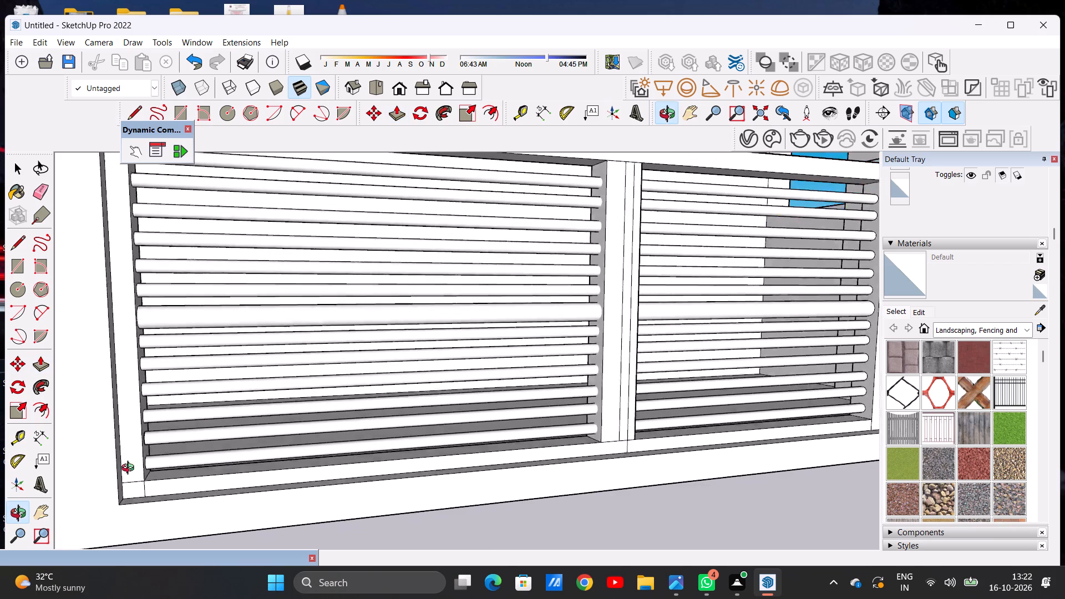
pyautogui.moveTo(130, 469); pyautogui.dragTo(103, 514, button='middle')
pyautogui.scroll(10, 170, 412)
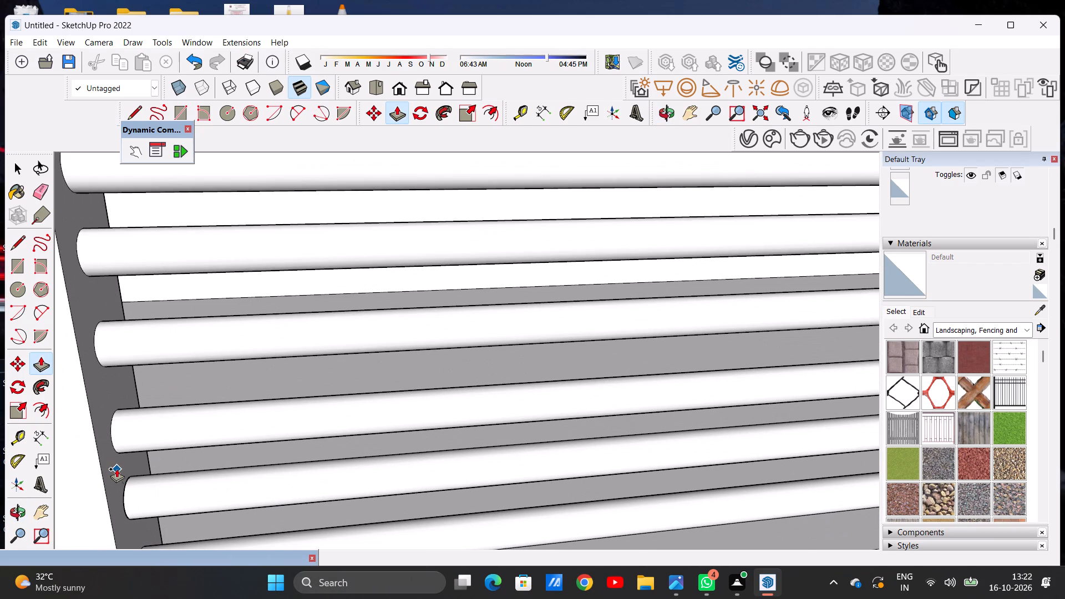
pyautogui.click(116, 469)
pyautogui.press('space')
# Examine the barred gate, boundary wall and whole building from the front, the sides and above.
pyautogui.scroll(-16, 350, 424)
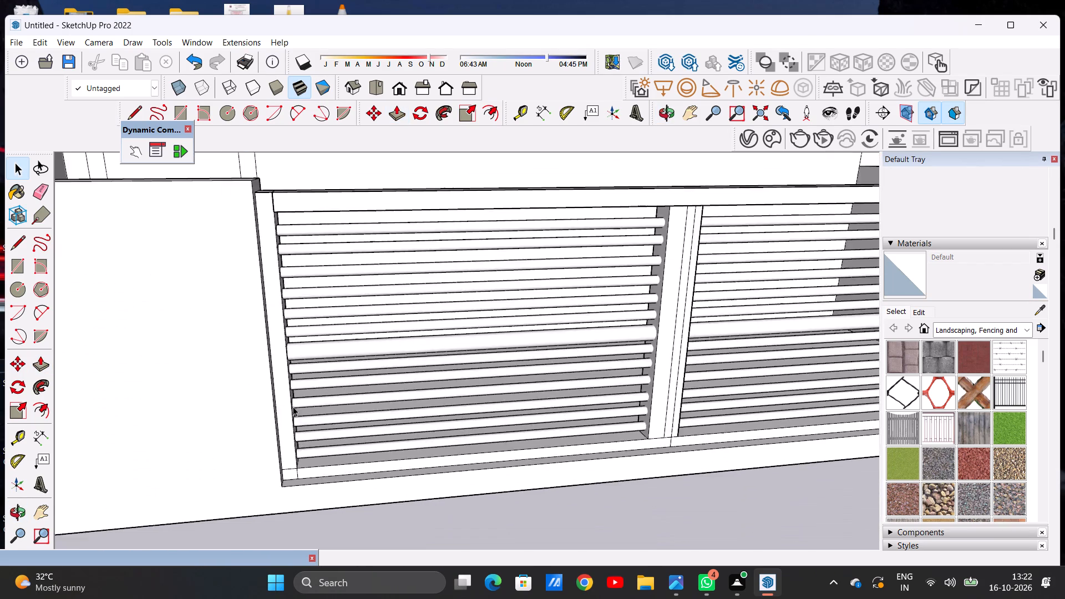
pyautogui.scroll(-14, 293, 407)
pyautogui.moveTo(463, 415); pyautogui.dragTo(451, 363, button='middle')
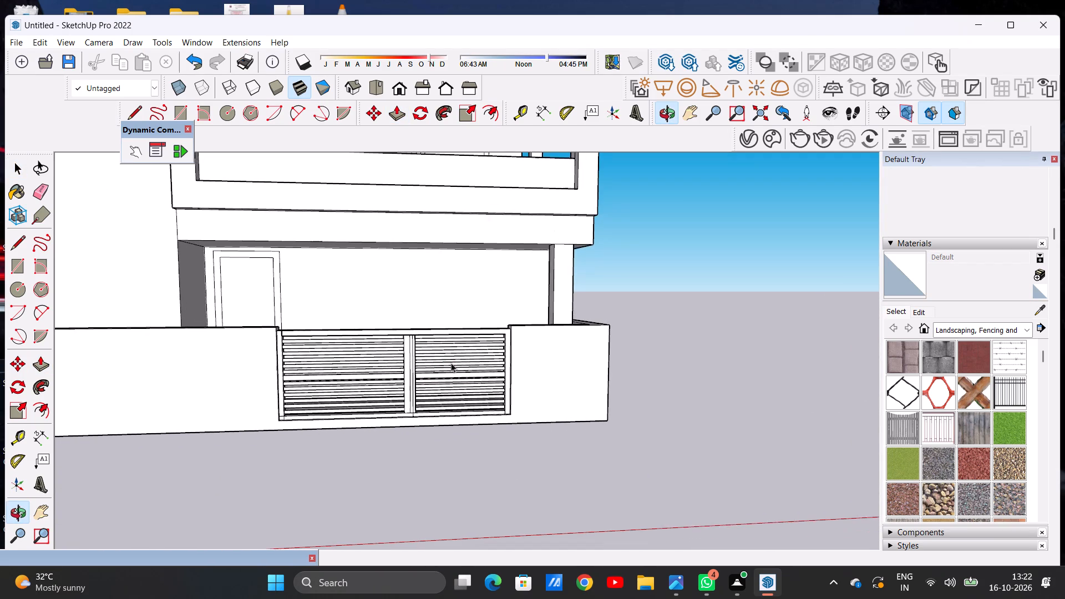
pyautogui.scroll(-20, 442, 378)
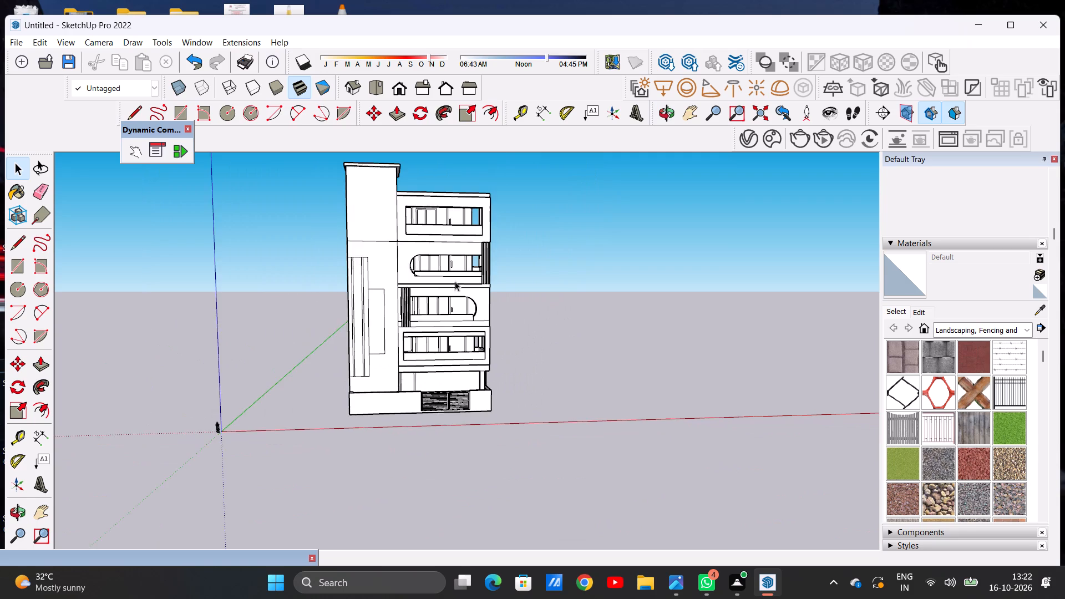
pyautogui.scroll(5, 455, 270)
pyautogui.moveTo(512, 341); pyautogui.dragTo(169, 377, button='middle')
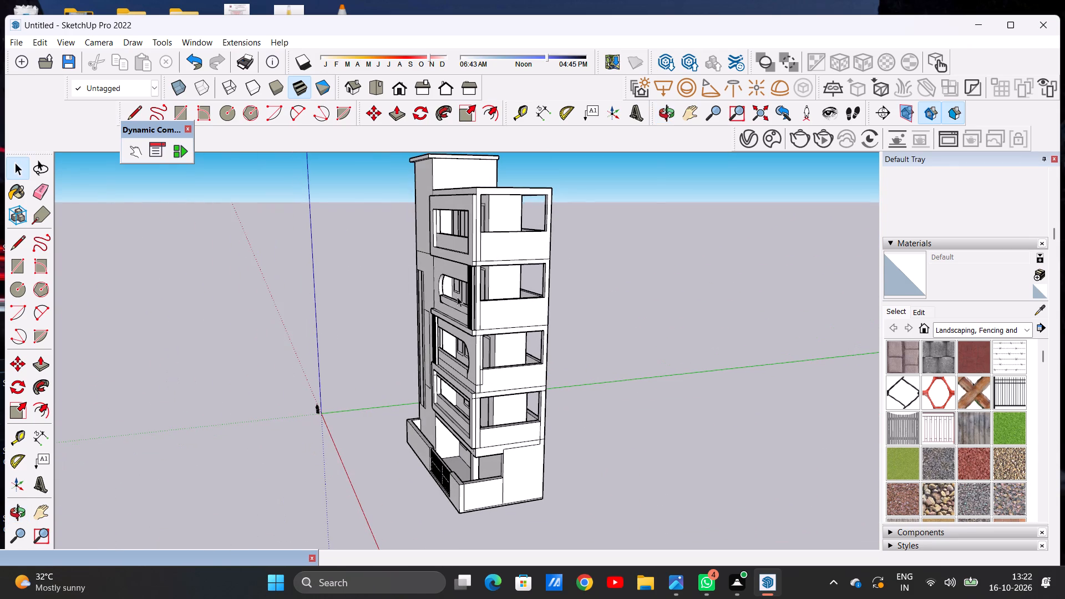
pyautogui.moveTo(582, 265); pyautogui.dragTo(236, 359, button='middle')
pyautogui.moveTo(240, 361); pyautogui.dragTo(650, 321, button='middle')
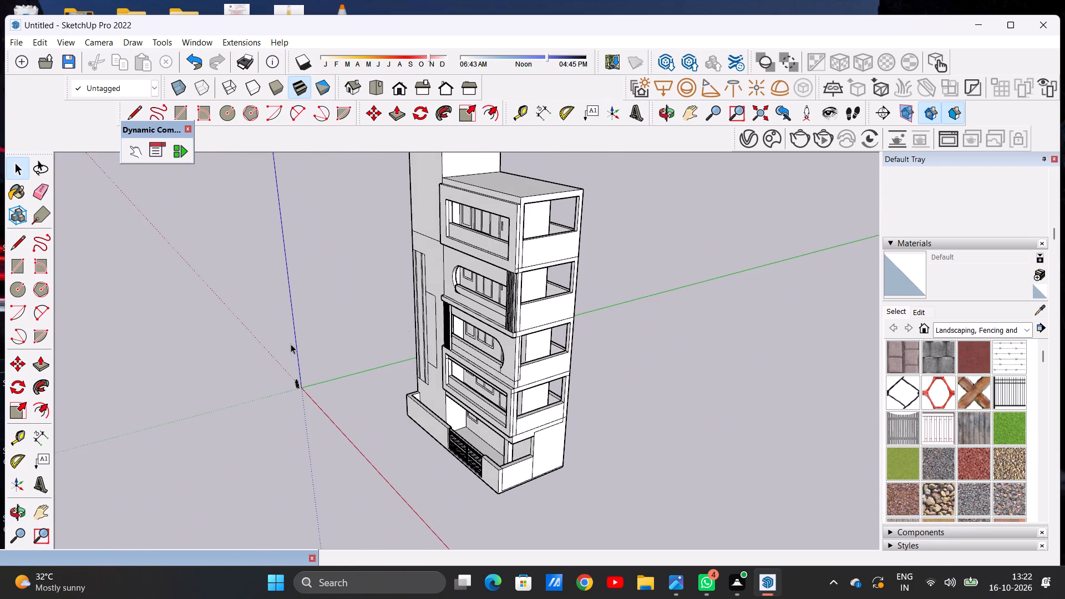
pyautogui.moveTo(291, 344); pyautogui.dragTo(298, 362, button='middle')
pyautogui.moveTo(673, 277); pyautogui.dragTo(367, 313, button='middle')
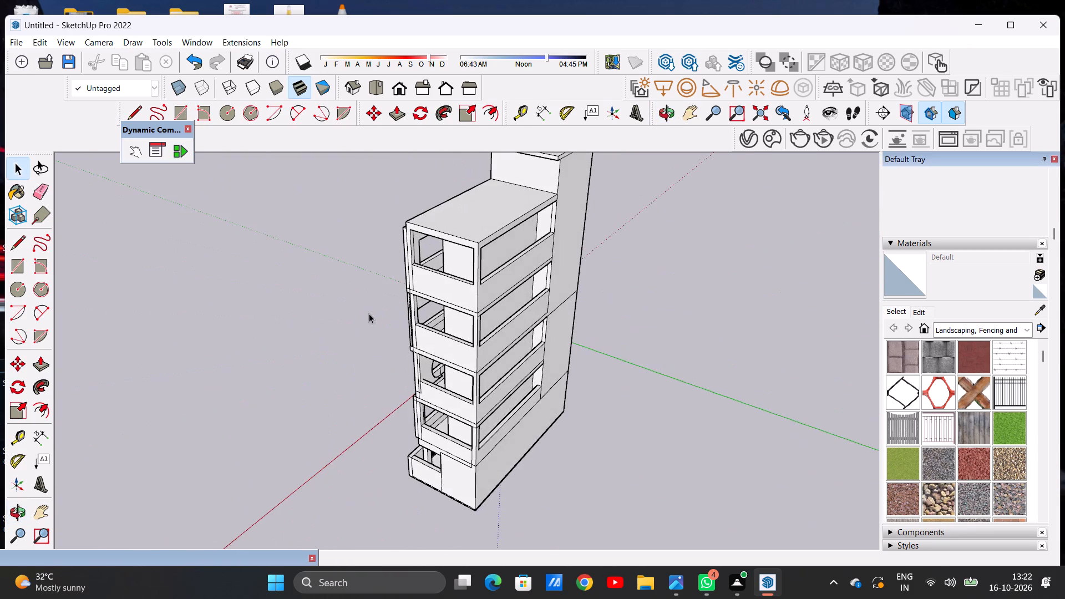
pyautogui.moveTo(593, 307); pyautogui.dragTo(630, 317, button='middle')
pyautogui.moveTo(399, 360); pyautogui.dragTo(559, 352, button='middle')
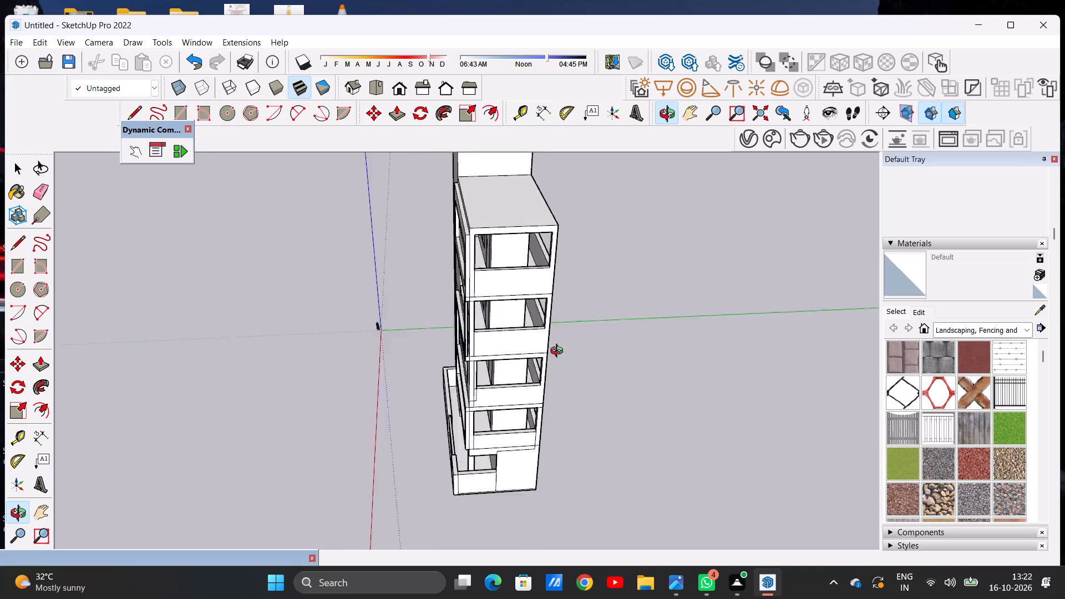
pyautogui.moveTo(559, 352); pyautogui.dragTo(639, 335, button='middle')
pyautogui.moveTo(419, 345); pyautogui.dragTo(629, 344, button='middle')
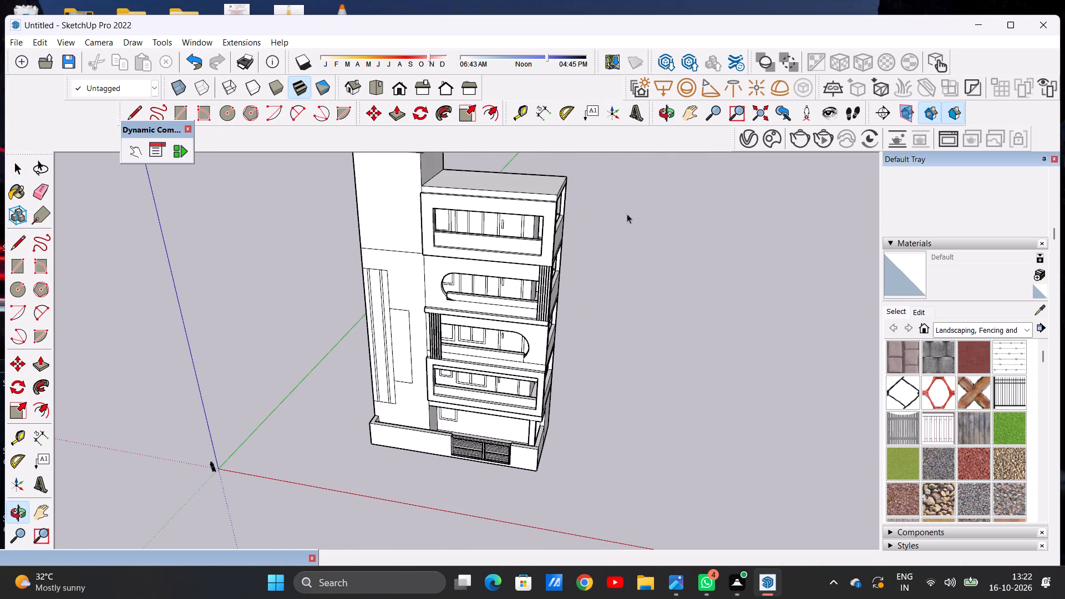
pyautogui.scroll(-7, 560, 336)
pyautogui.scroll(5, 561, 397)
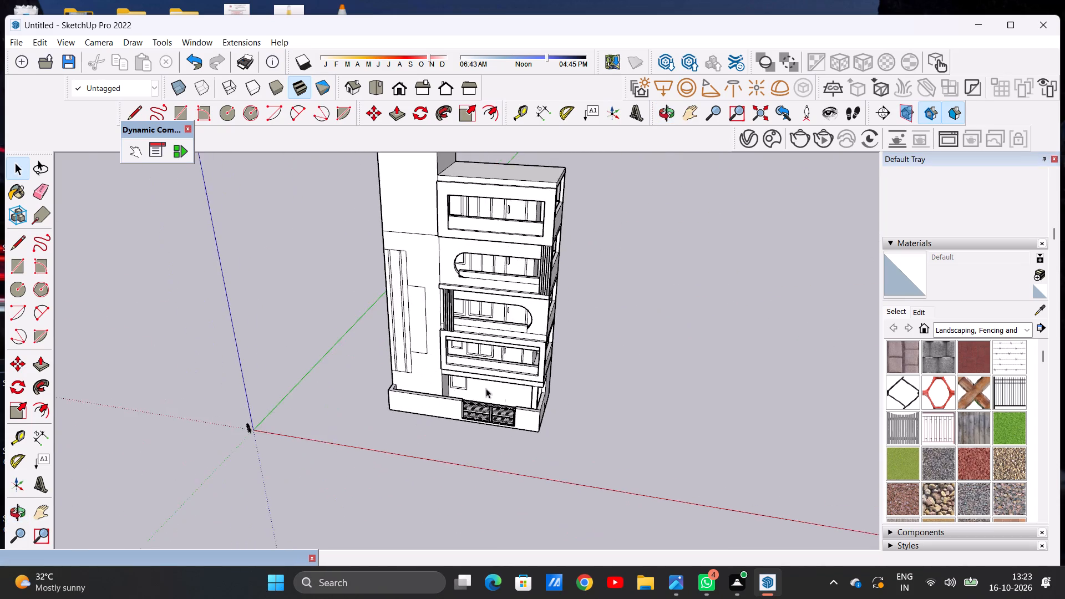
pyautogui.scroll(6, 459, 384)
pyautogui.moveTo(311, 356); pyautogui.dragTo(399, 352, button='middle')
pyautogui.scroll(-13, 435, 414)
pyautogui.scroll(5, 420, 302)
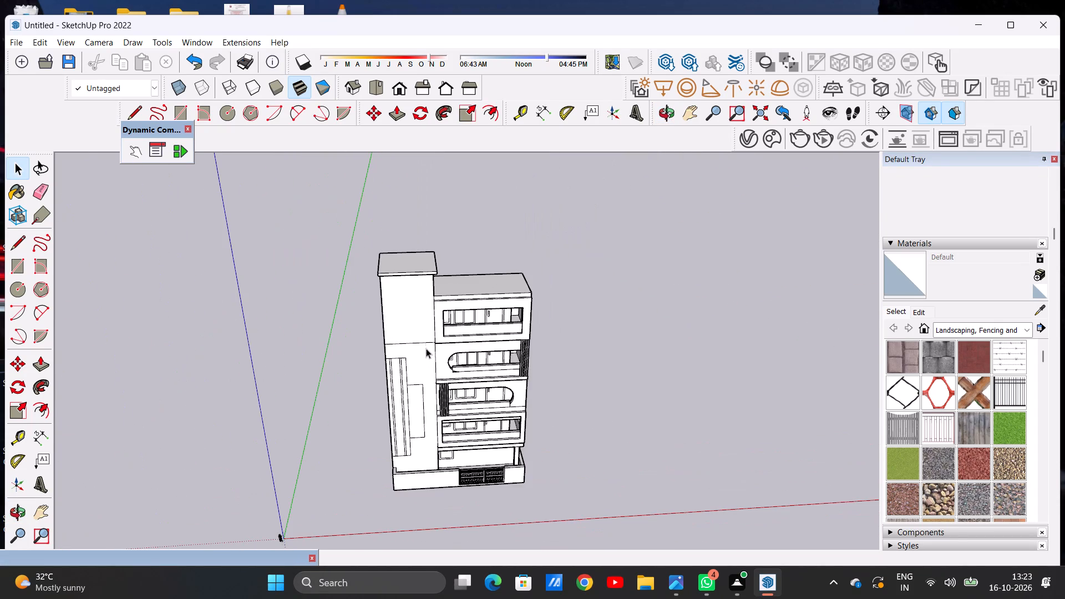
pyautogui.moveTo(426, 352); pyautogui.dragTo(410, 307, button='middle')
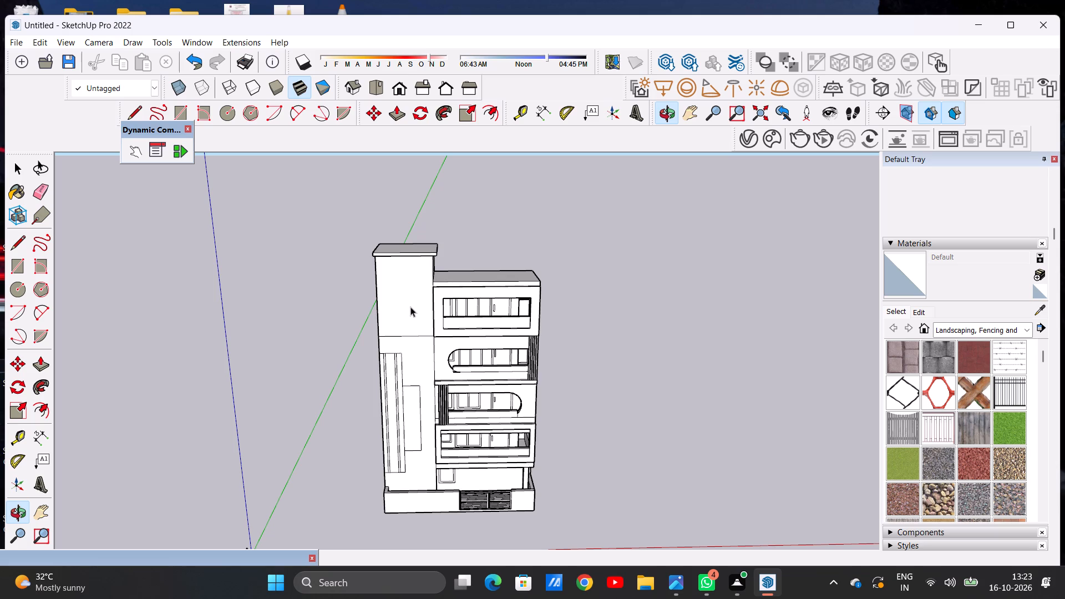
pyautogui.scroll(-7, 410, 307)
pyautogui.scroll(6, 491, 443)
pyautogui.moveTo(486, 385); pyautogui.dragTo(495, 460, button='middle')
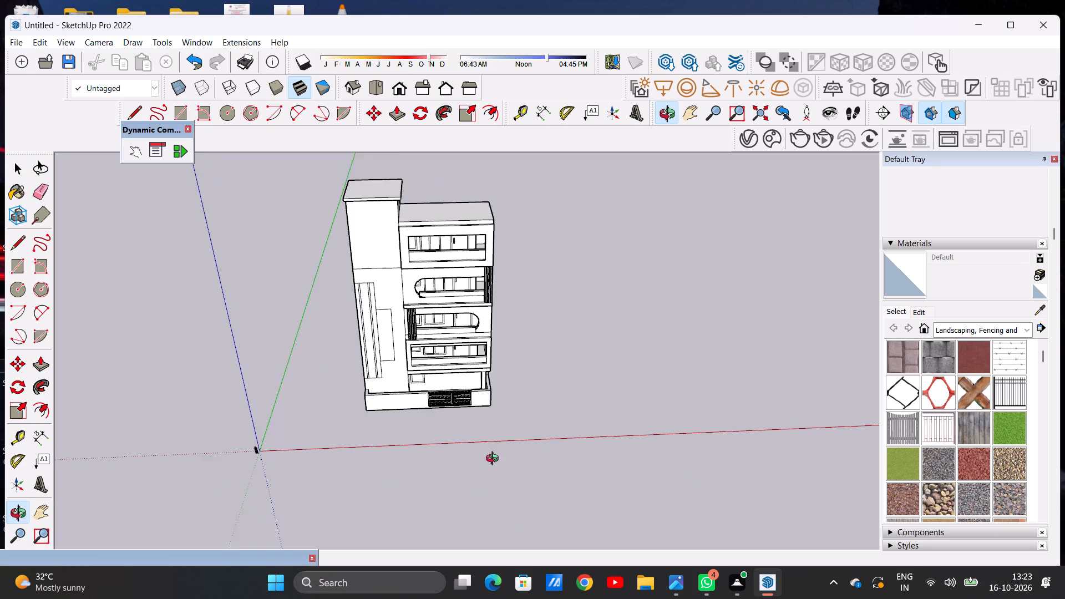
pyautogui.moveTo(495, 460); pyautogui.dragTo(495, 477, button='middle')
pyautogui.scroll(6, 307, 402)
pyautogui.moveTo(526, 419); pyautogui.dragTo(508, 441, button='middle')
pyautogui.scroll(2, 521, 432)
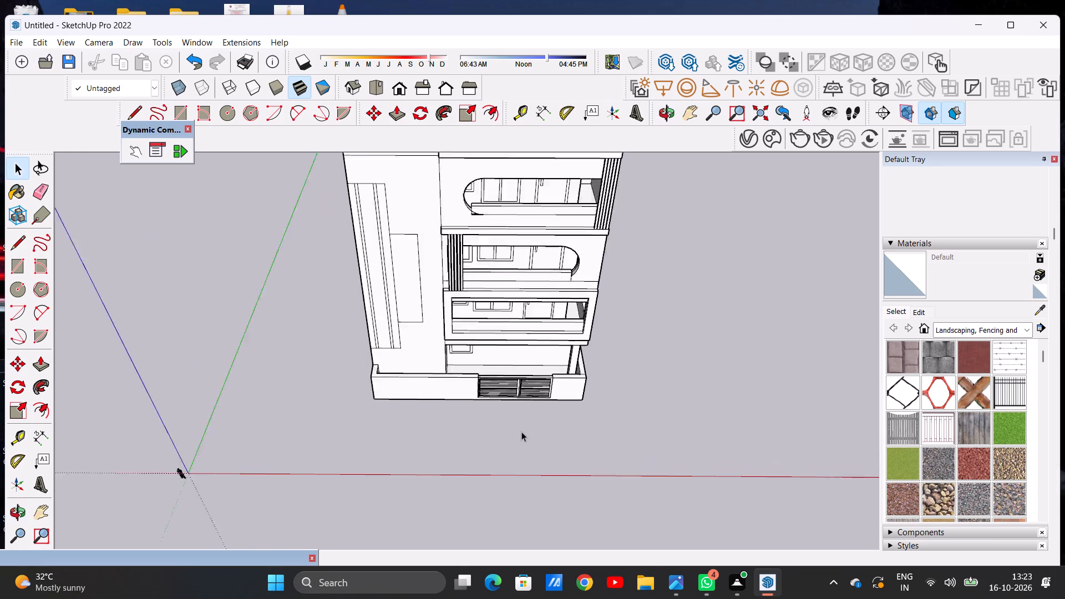
pyautogui.scroll(4, 521, 432)
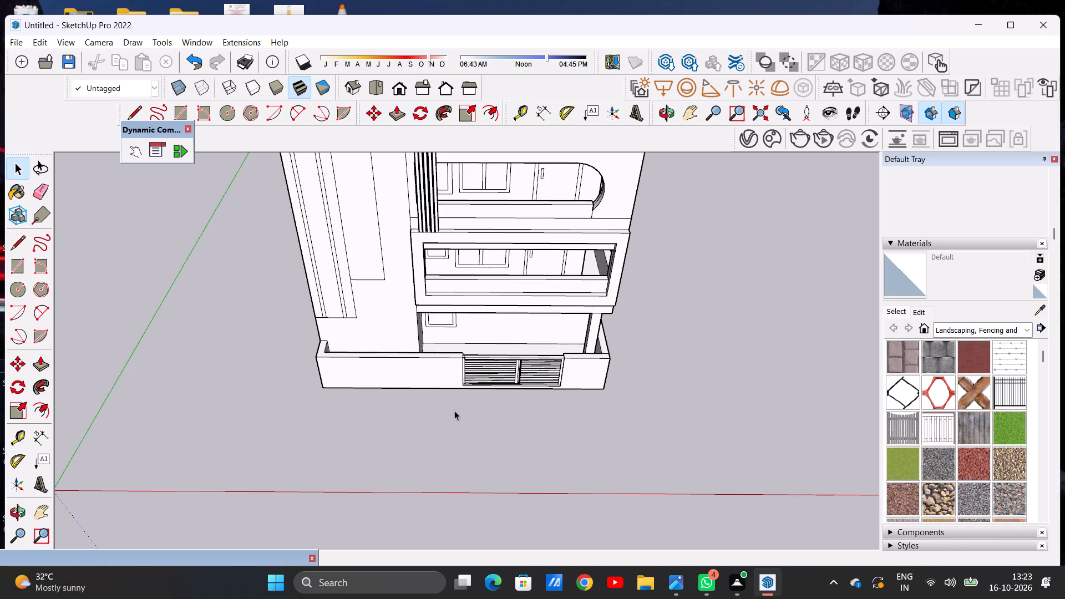
pyautogui.scroll(-13, 457, 412)
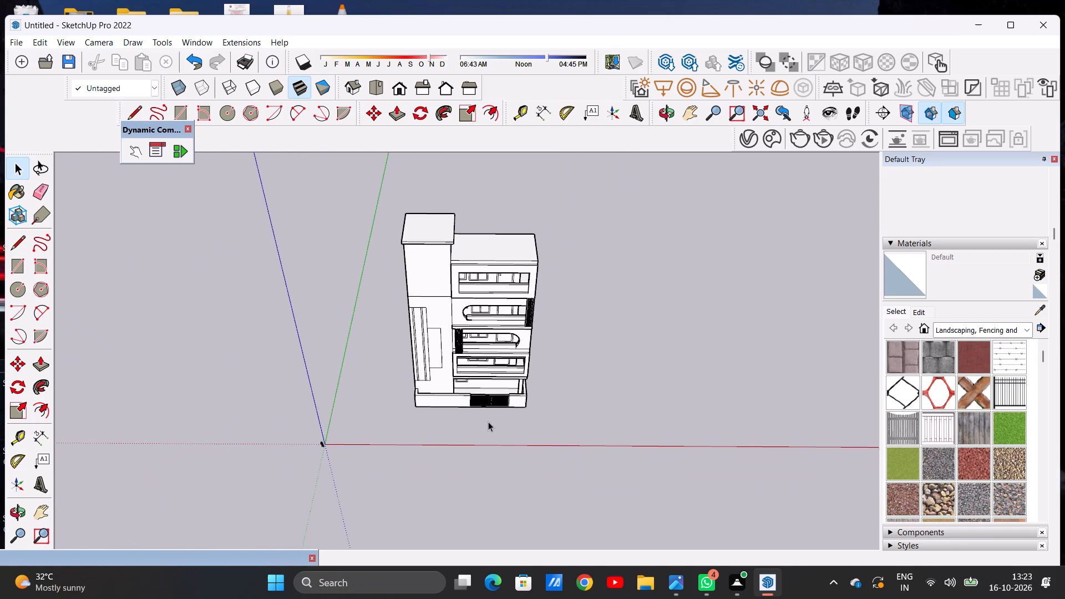
pyautogui.scroll(-1, 488, 422)
pyautogui.scroll(10, 488, 422)
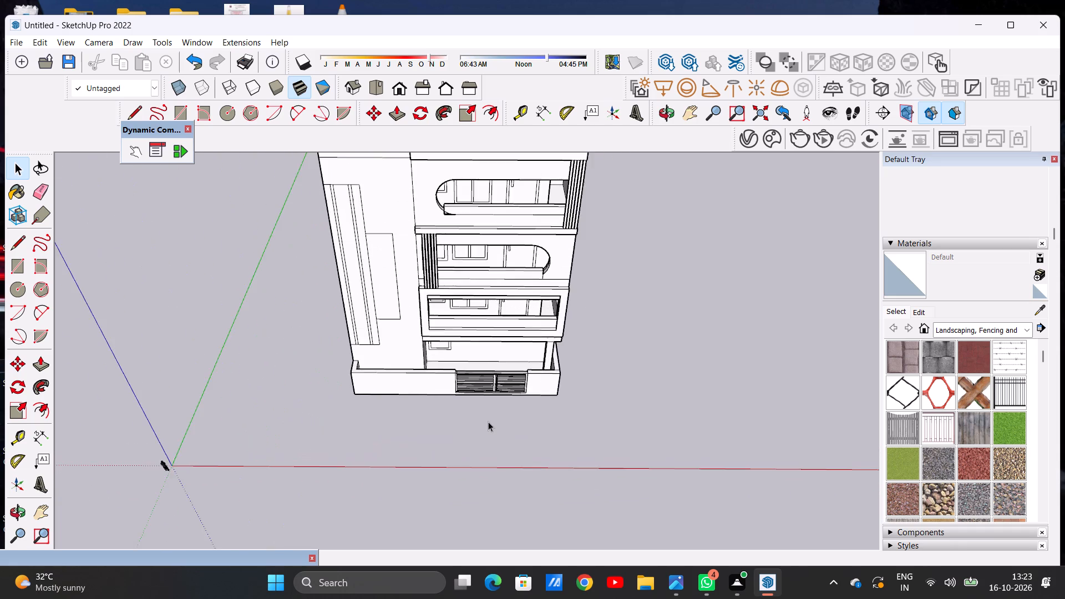
# Examine the whole building from the front, both sides and above, including the boundary wall and barred gate.
pyautogui.scroll(-6, 488, 422)
pyautogui.moveTo(490, 428); pyautogui.dragTo(500, 339, button='middle')
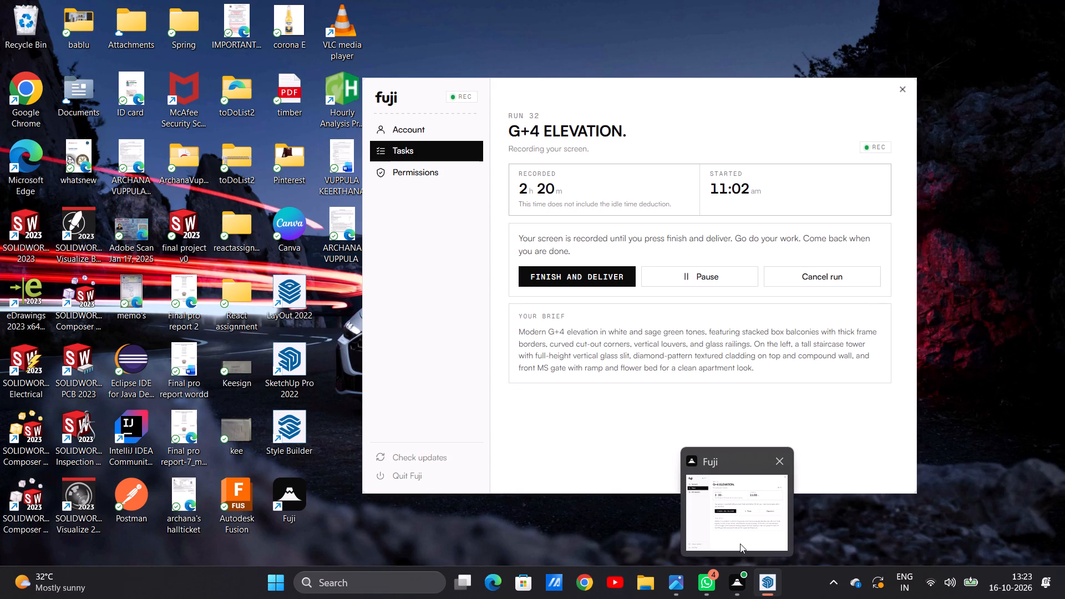
pyautogui.click(746, 522)
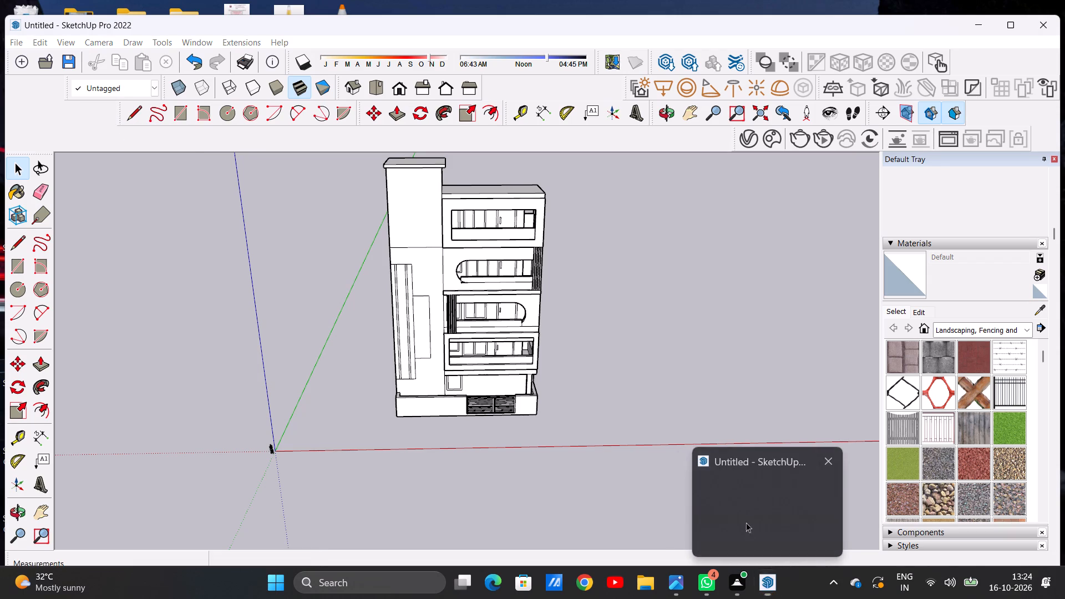
pyautogui.scroll(-6, 587, 428)
pyautogui.scroll(7, 550, 395)
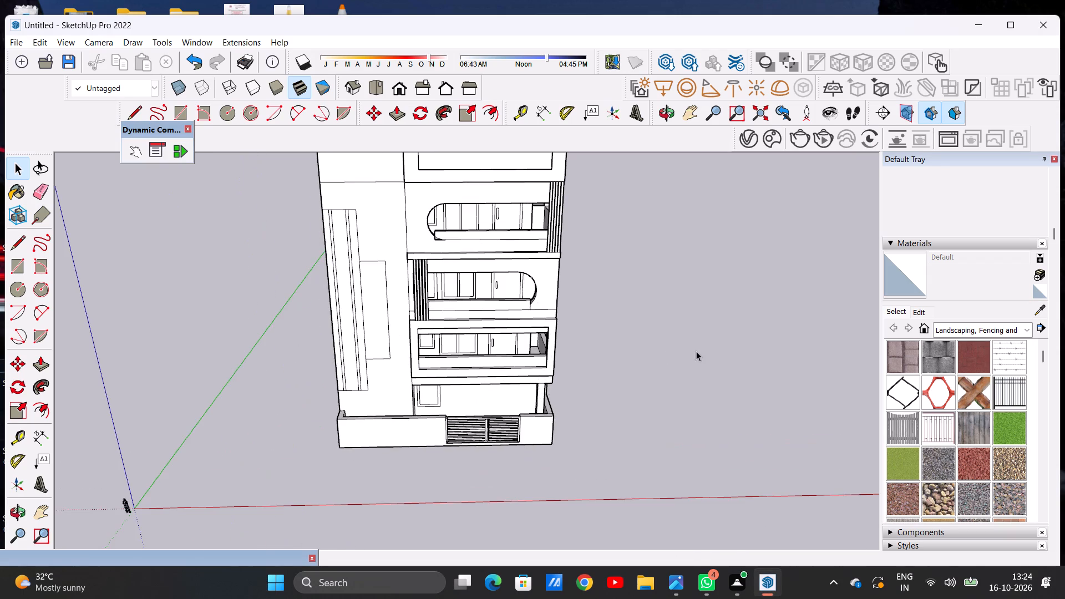
pyautogui.moveTo(697, 351); pyautogui.dragTo(348, 369, button='middle')
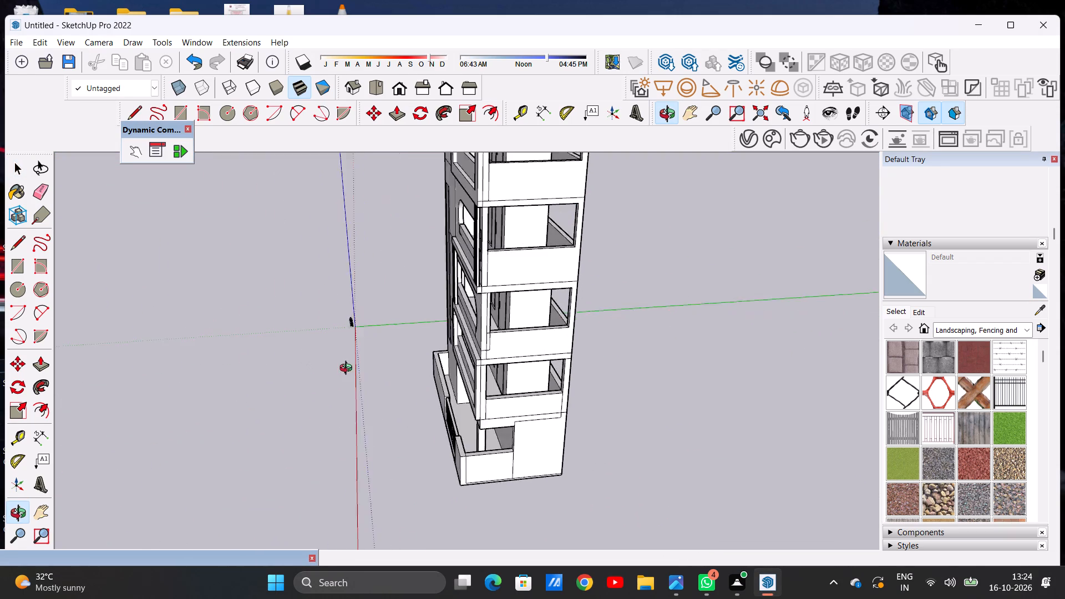
pyautogui.moveTo(348, 369); pyautogui.dragTo(582, 346, button='middle')
pyautogui.moveTo(267, 394); pyautogui.dragTo(409, 372, button='middle')
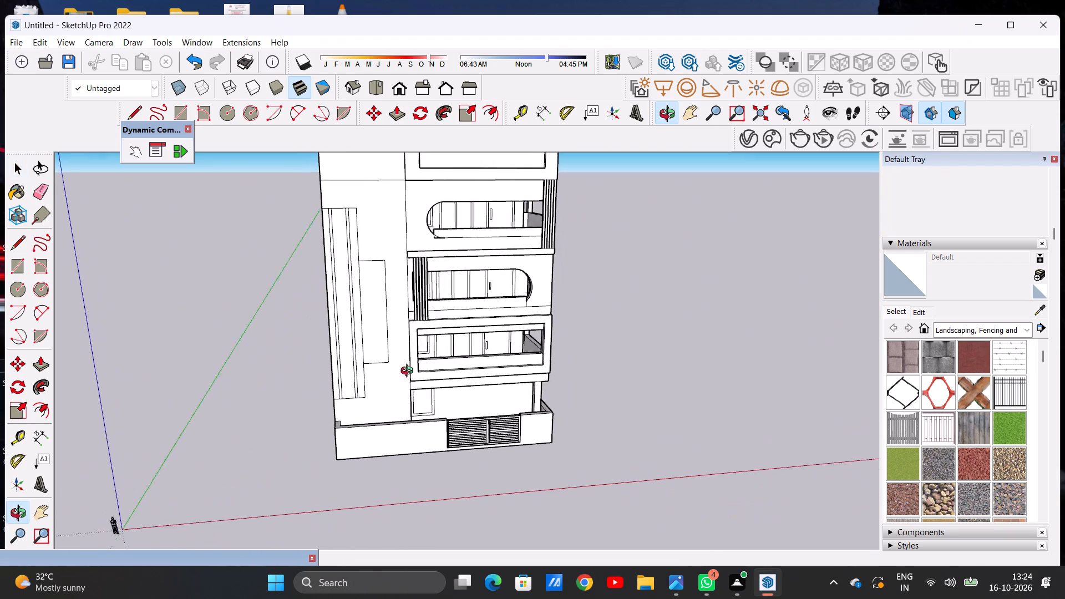
pyautogui.moveTo(409, 372); pyautogui.dragTo(381, 353, button='middle')
pyautogui.scroll(-10, 483, 420)
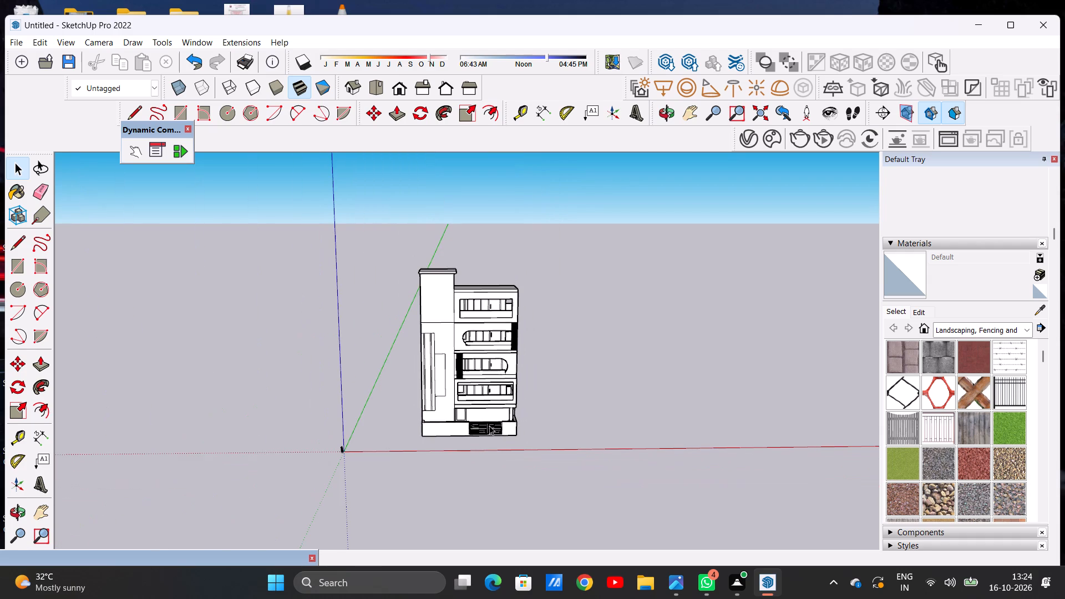
pyautogui.scroll(6, 498, 443)
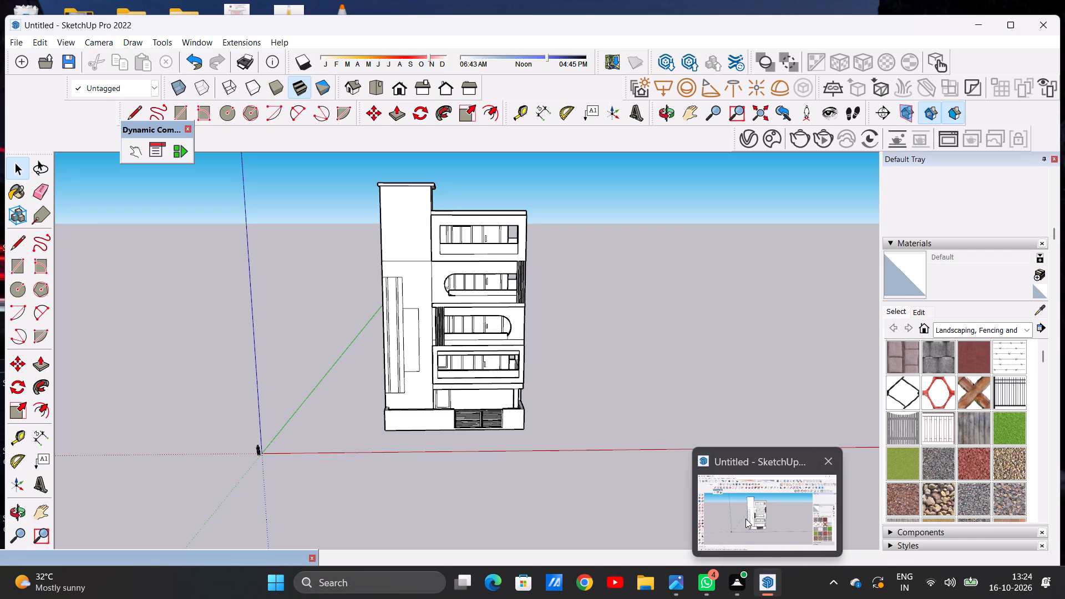
pyautogui.click(745, 519)
pyautogui.scroll(-6, 580, 403)
pyautogui.scroll(6, 561, 343)
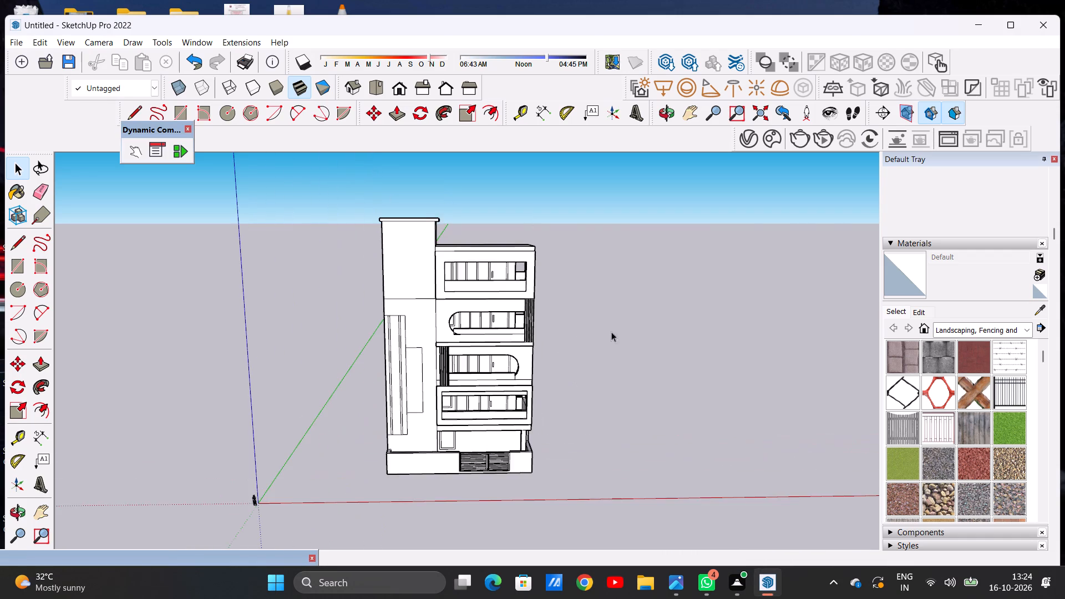
pyautogui.moveTo(655, 326); pyautogui.dragTo(628, 284, button='middle')
pyautogui.moveTo(319, 297); pyautogui.dragTo(661, 338, button='middle')
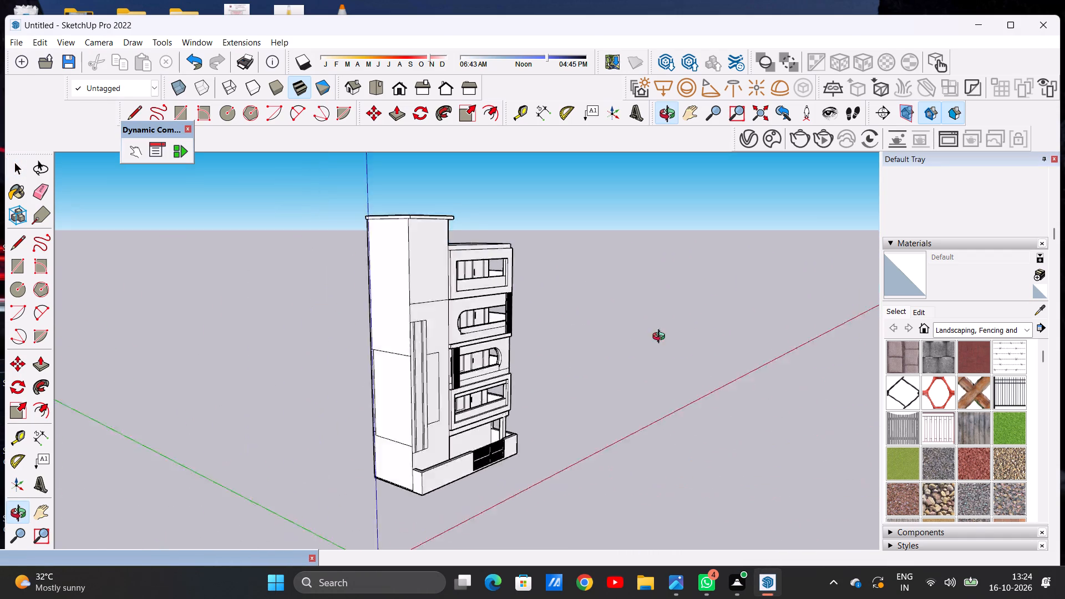
pyautogui.moveTo(661, 338); pyautogui.dragTo(331, 342, button='middle')
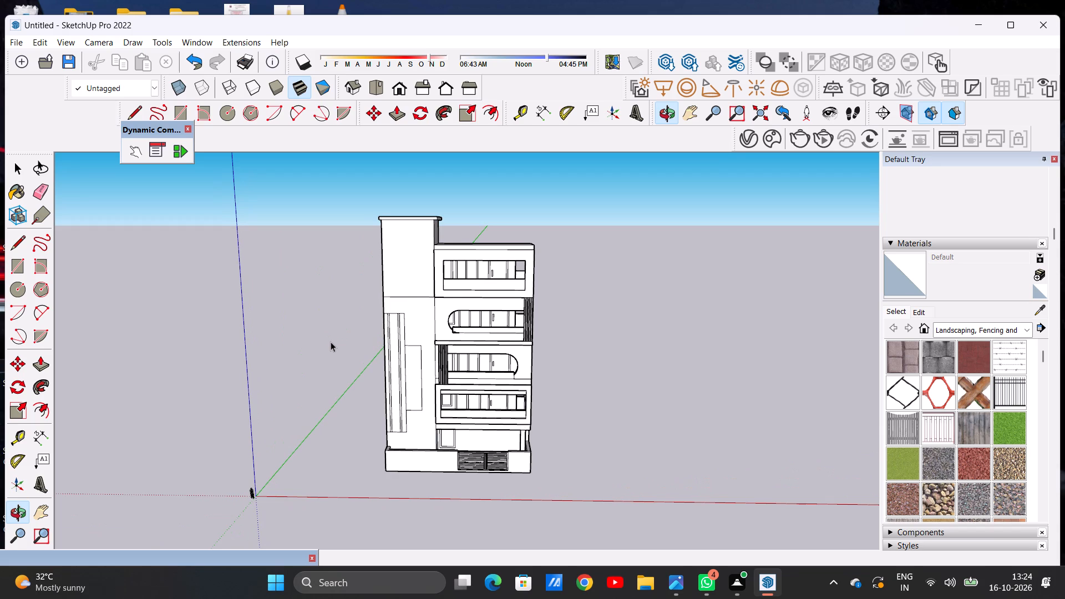
pyautogui.scroll(-4, 383, 328)
pyautogui.scroll(3, 435, 424)
pyautogui.moveTo(437, 410); pyautogui.dragTo(439, 510, button='middle')
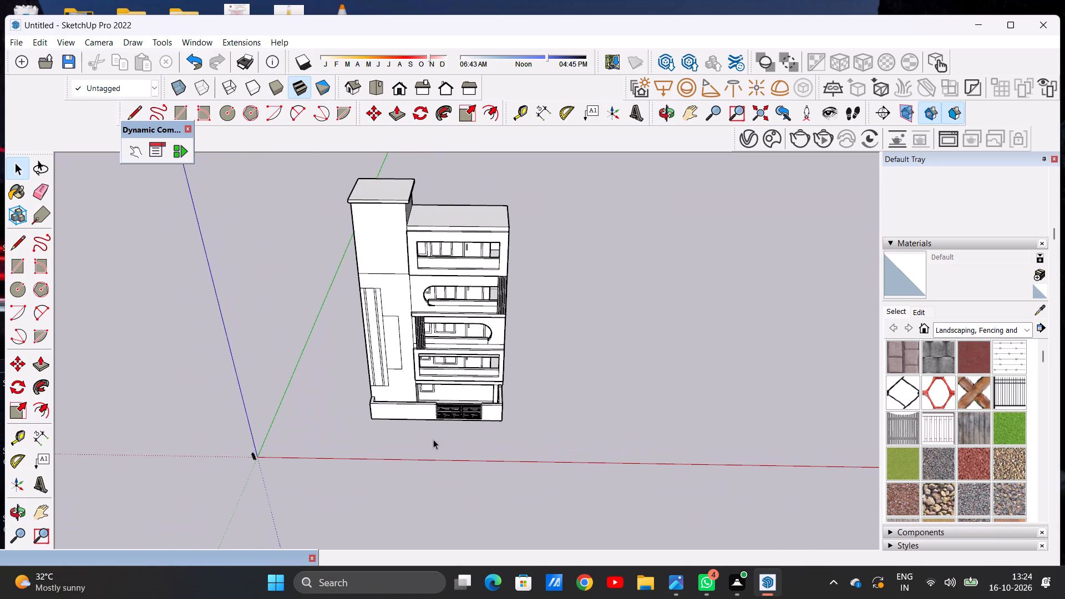
pyautogui.scroll(6, 433, 439)
pyautogui.scroll(-6, 412, 430)
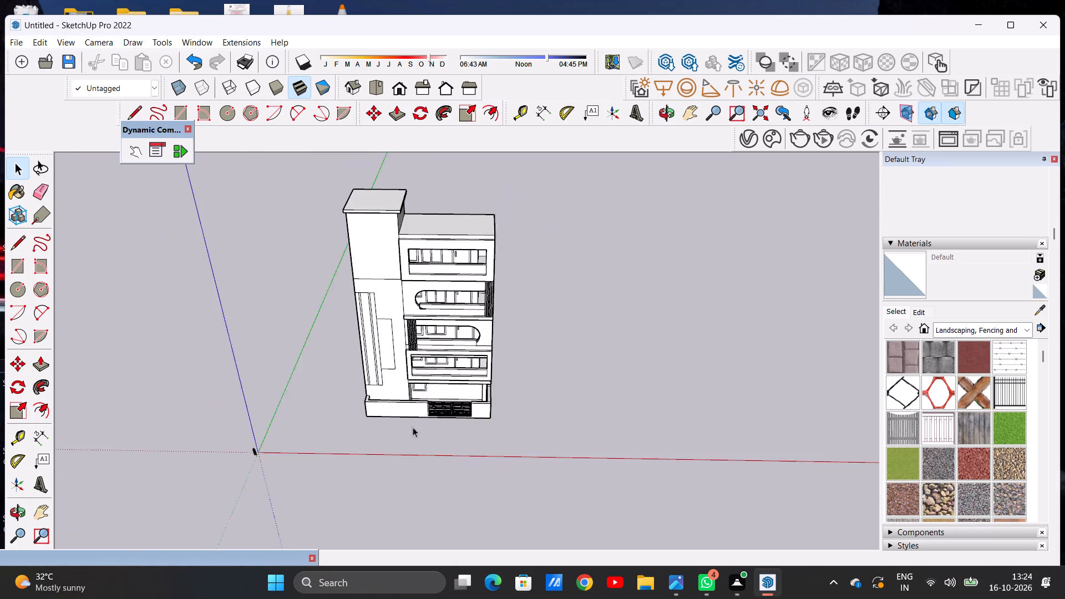
pyautogui.scroll(-4, 413, 427)
pyautogui.scroll(1, 420, 422)
pyautogui.scroll(-3, 420, 422)
pyautogui.scroll(5, 562, 382)
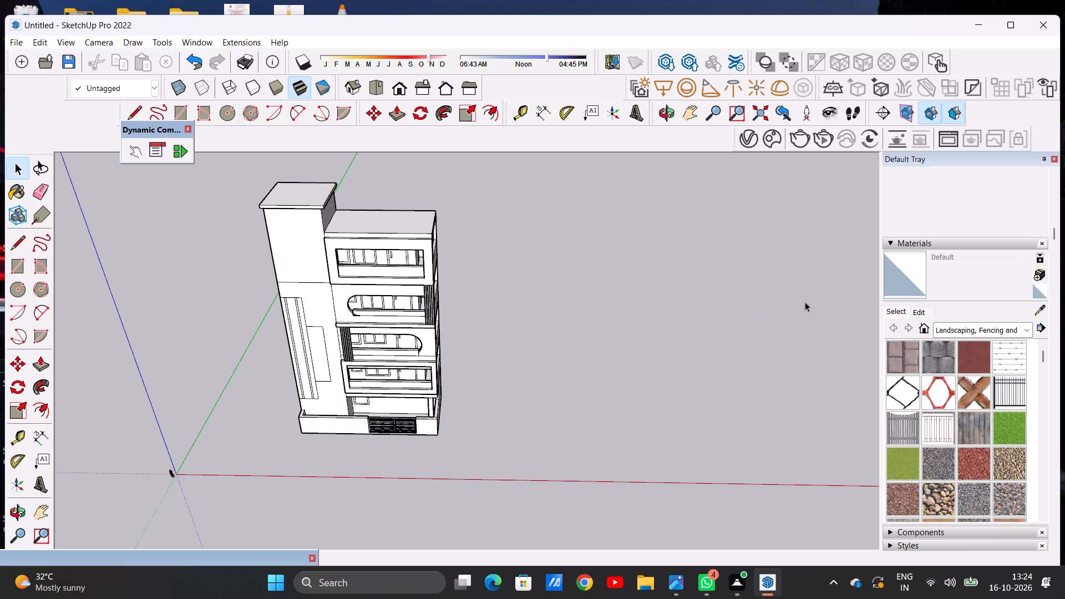
pyautogui.scroll(-6, 376, 348)
pyautogui.scroll(8, 350, 404)
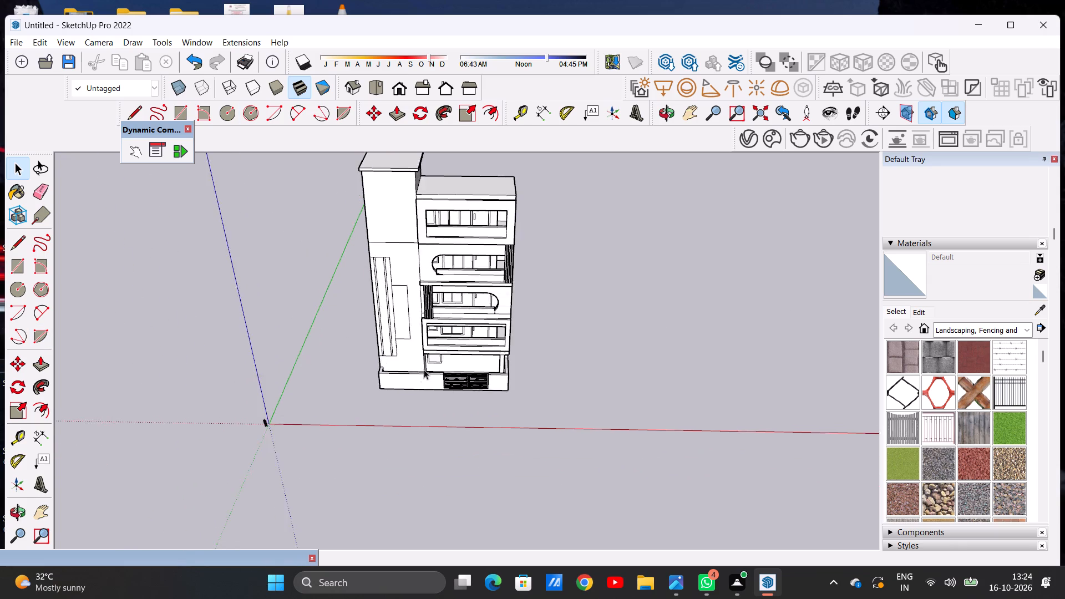
pyautogui.scroll(5, 424, 369)
pyautogui.scroll(-14, 404, 324)
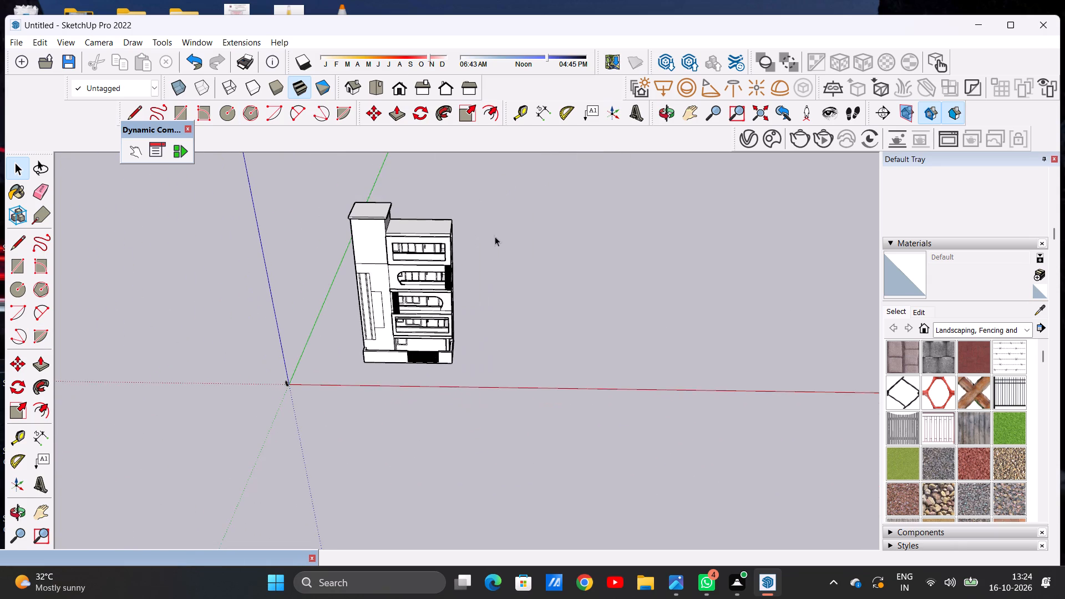
pyautogui.scroll(6, 528, 209)
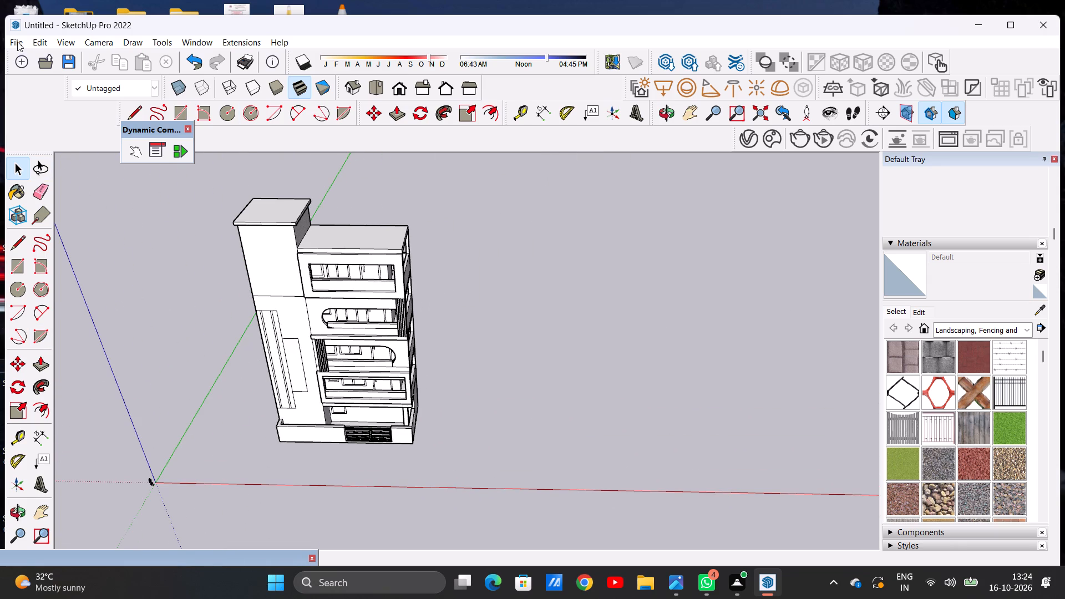
# Import the small+garden model from Downloads and place it on the ground beside the building, just past the shorter boundary wall.
pyautogui.click(17, 42)
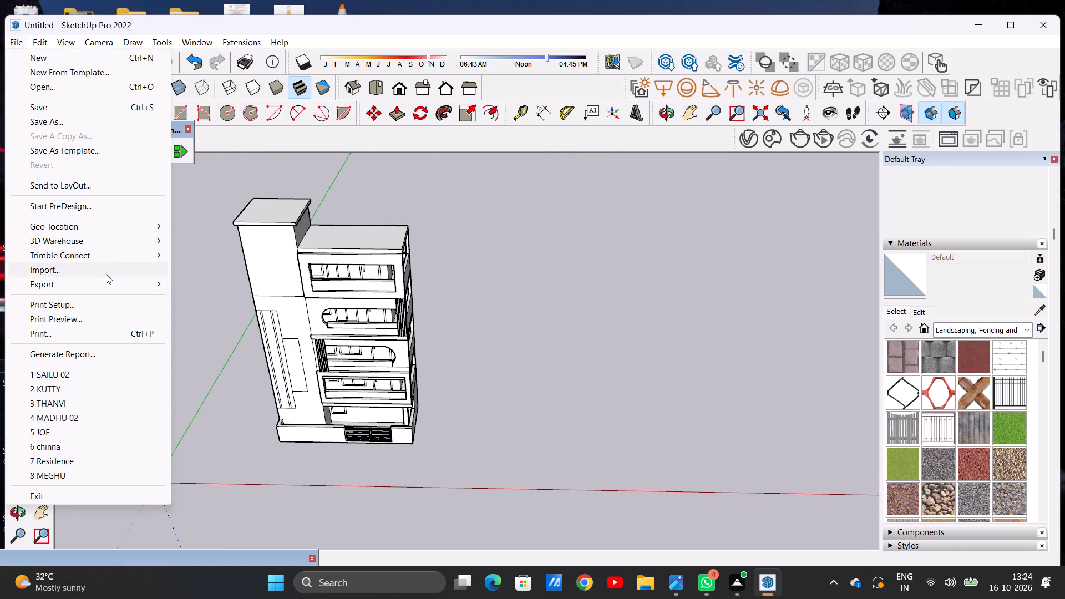
pyautogui.click(106, 274)
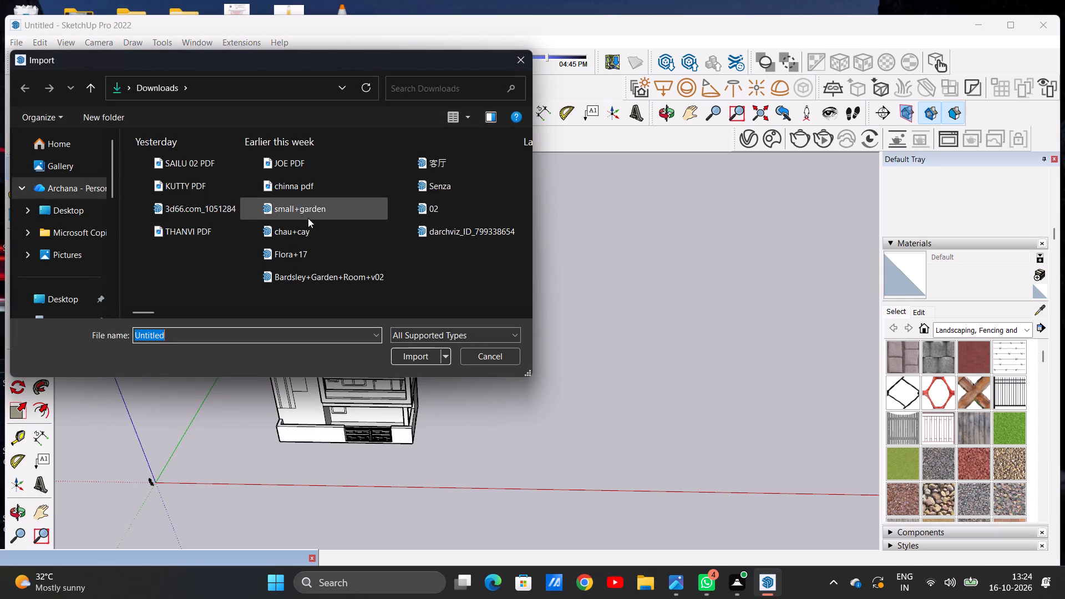
pyautogui.doubleClick(322, 215)
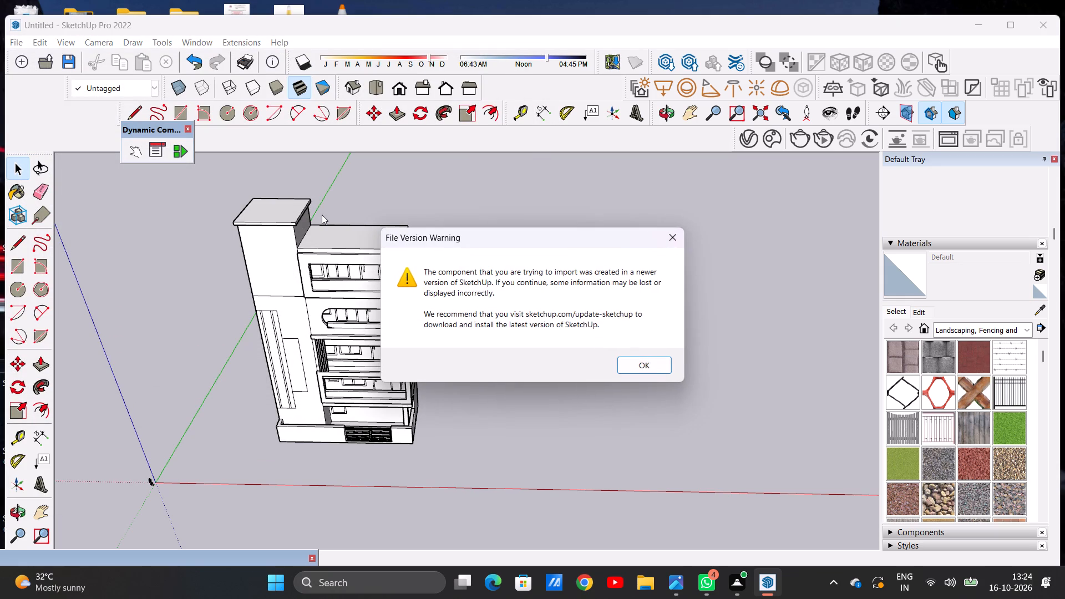
pyautogui.click(643, 364)
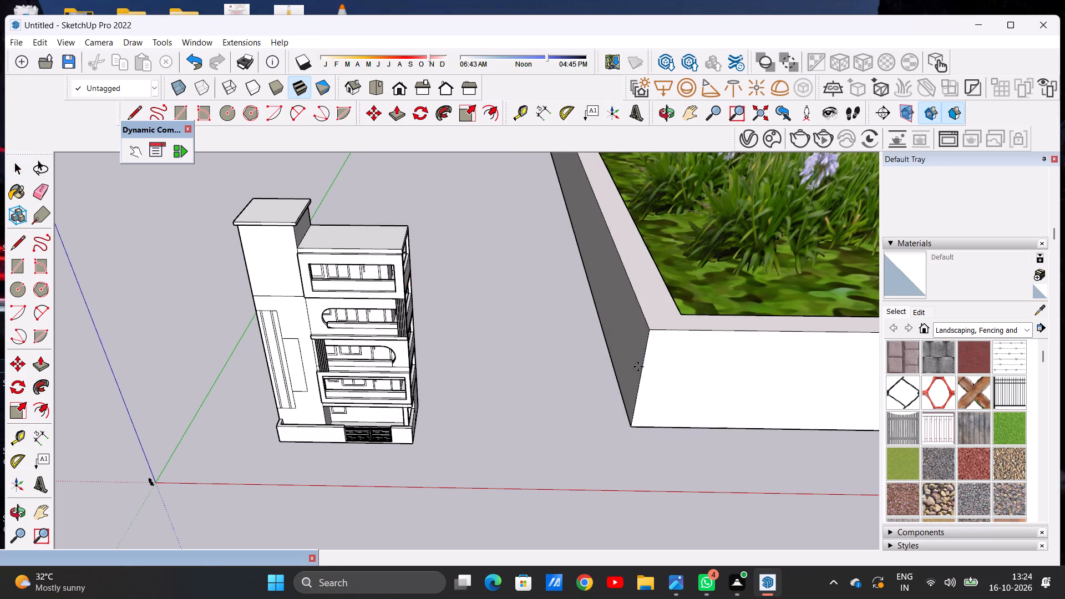
pyautogui.scroll(-19, 531, 364)
pyautogui.scroll(1, 469, 387)
pyautogui.scroll(-12, 463, 387)
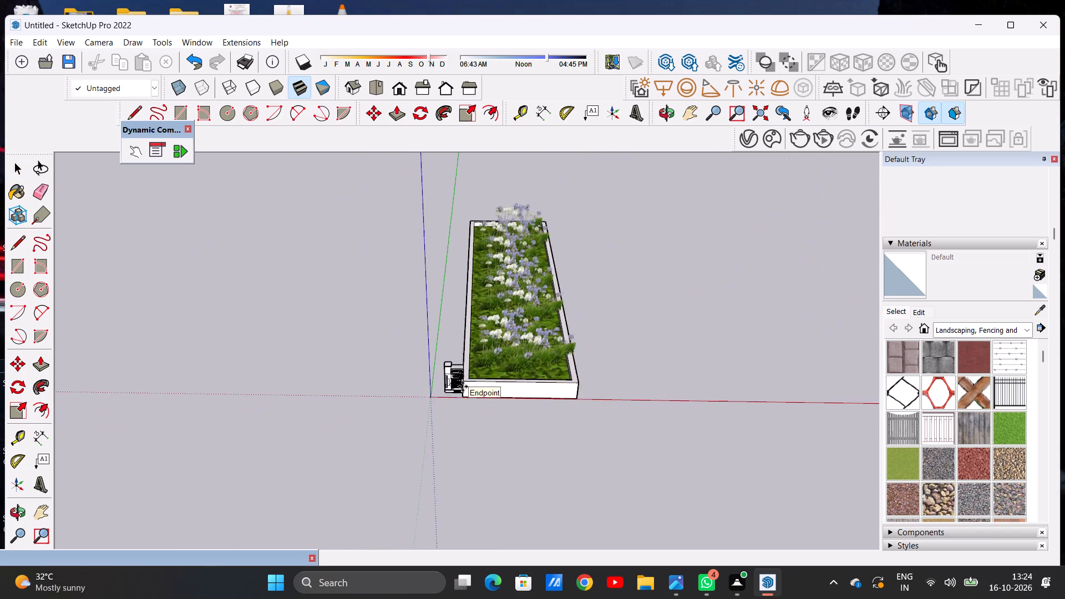
pyautogui.scroll(-7, 463, 387)
pyautogui.scroll(8, 547, 362)
pyautogui.scroll(-1, 531, 388)
pyautogui.scroll(2, 531, 388)
pyautogui.scroll(7, 338, 415)
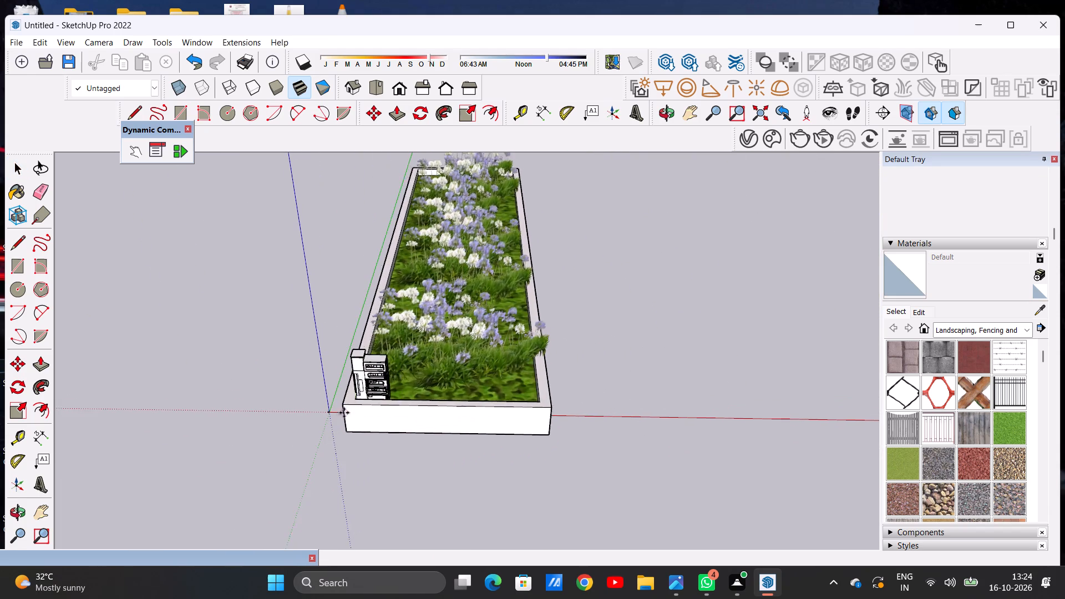
pyautogui.scroll(20, 351, 407)
pyautogui.scroll(10, 351, 407)
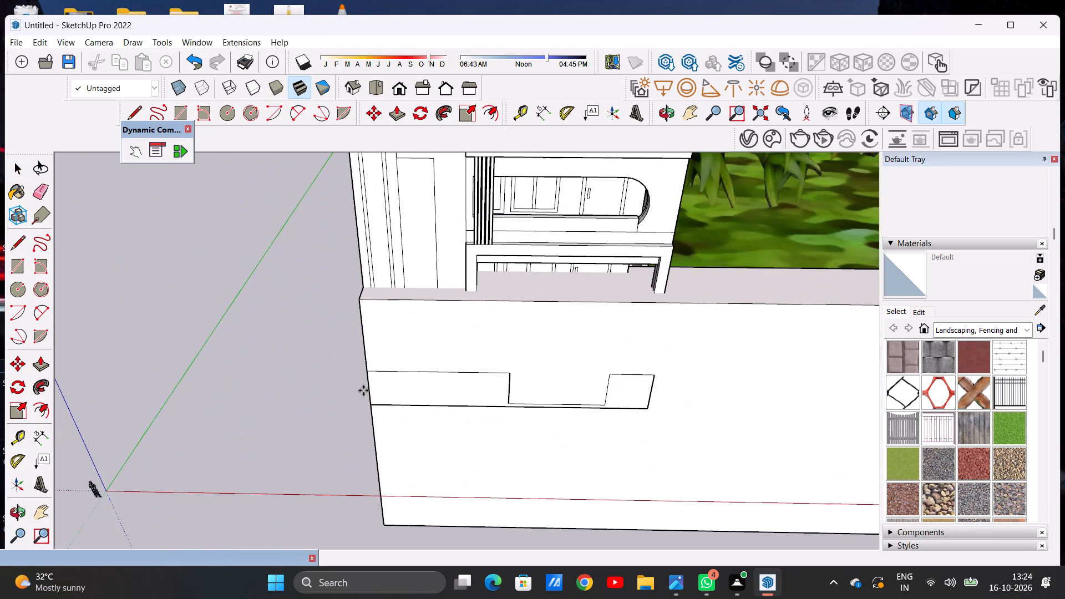
pyautogui.scroll(-20, 508, 409)
pyautogui.scroll(-1, 508, 409)
pyautogui.scroll(4, 499, 358)
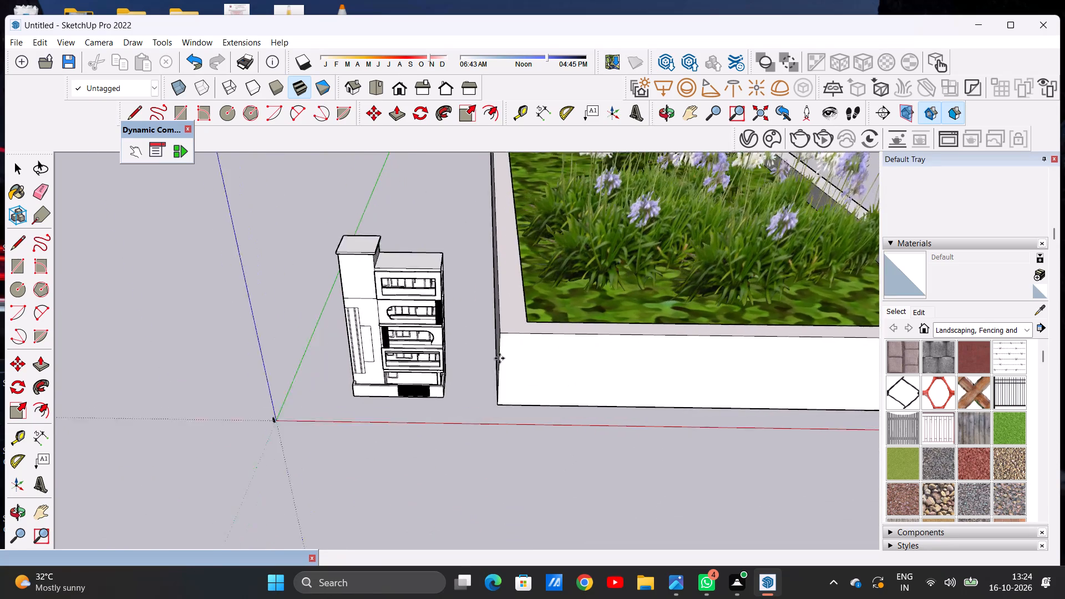
pyautogui.scroll(2, 499, 358)
pyautogui.click(496, 351)
pyautogui.press('space')
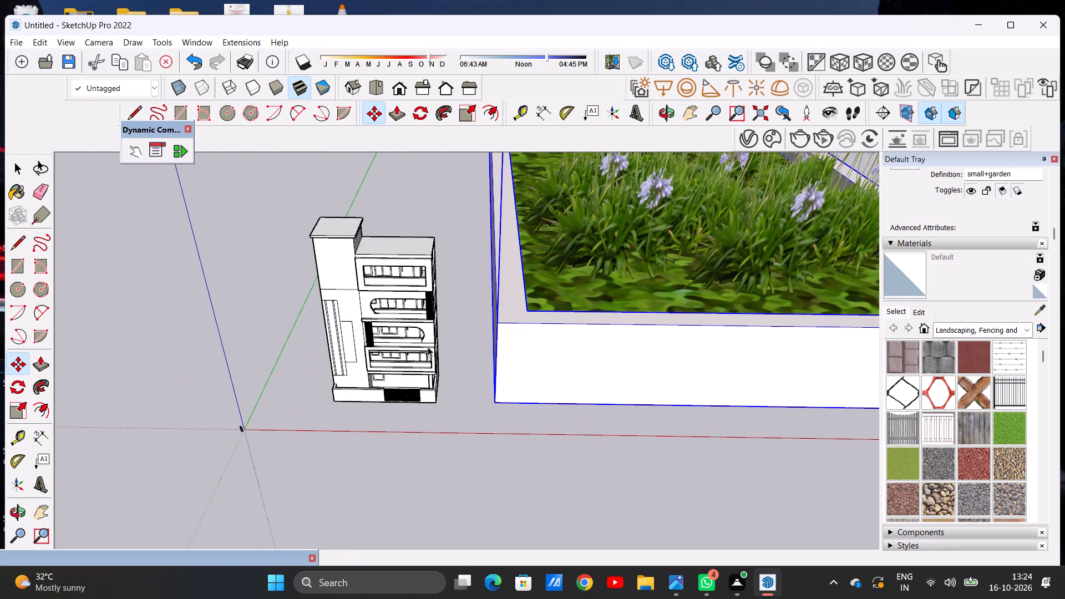
# Scale the imported garden bed shorter along the green axis by moving its front end face inward.
pyautogui.scroll(-15, 394, 361)
pyautogui.scroll(-8, 531, 315)
pyautogui.scroll(2, 532, 314)
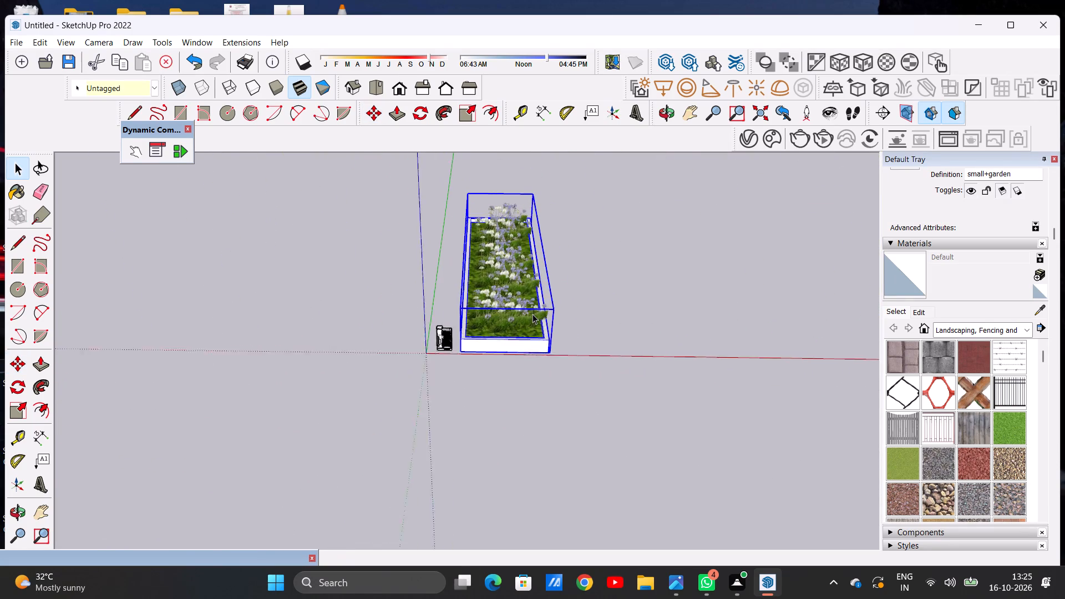
pyautogui.scroll(3, 532, 314)
pyautogui.click(470, 107)
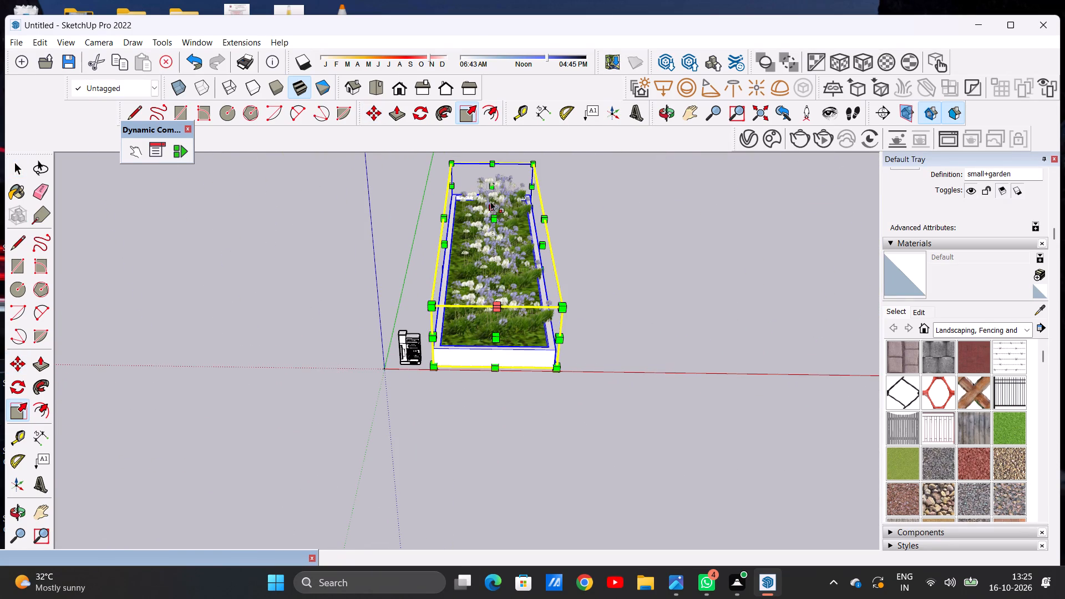
pyautogui.click(499, 341)
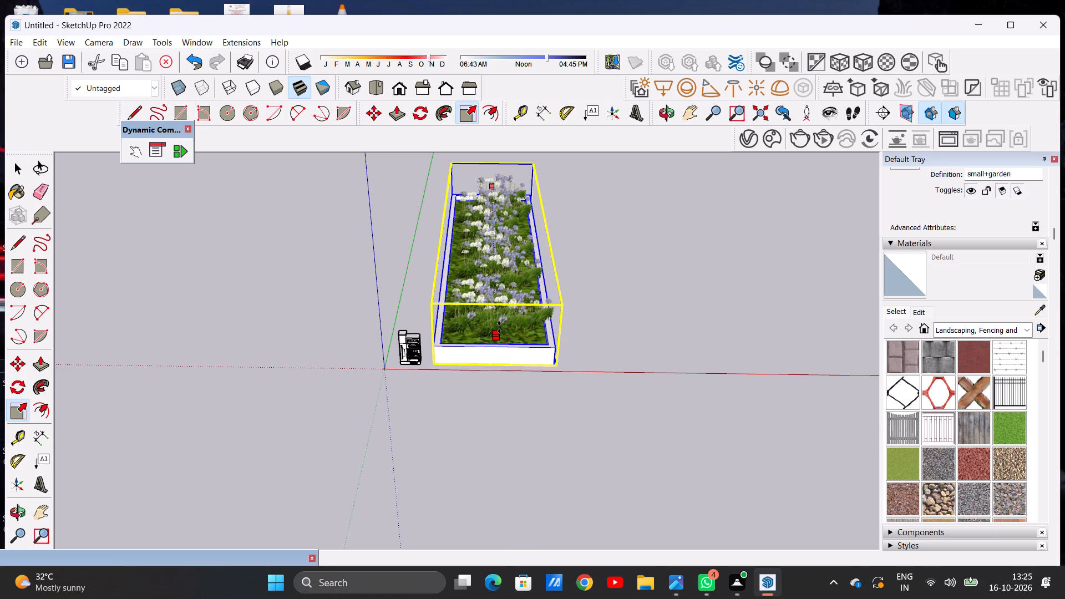
pyautogui.click(518, 303)
# Scale the garden bed narrower along the red axis by moving the long side farther from the building inward.
pyautogui.scroll(-6, 494, 384)
pyautogui.moveTo(601, 255); pyautogui.dragTo(444, 273, button='middle')
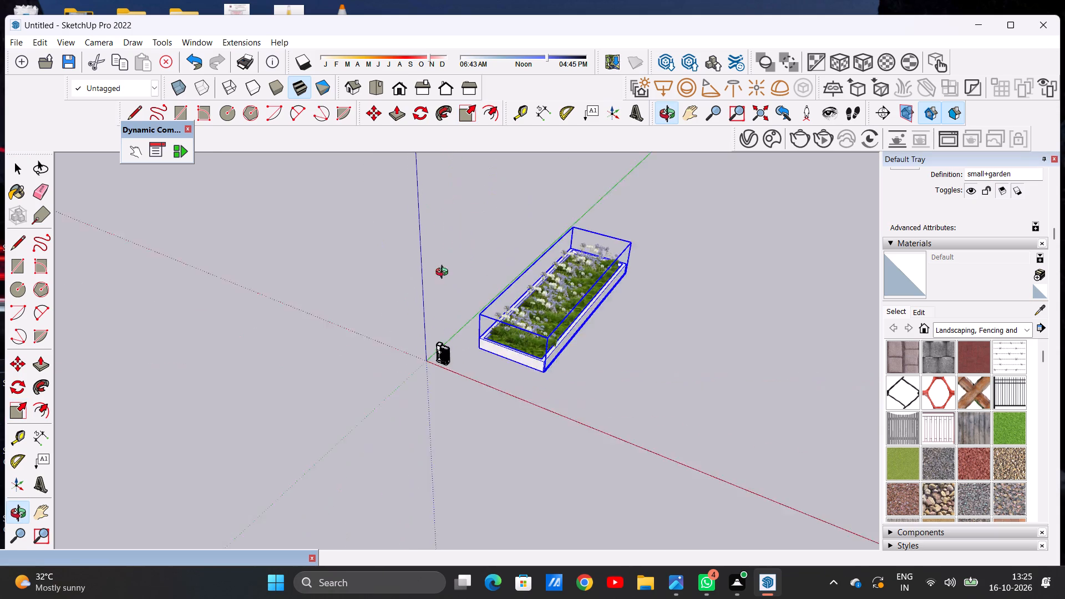
pyautogui.moveTo(444, 273); pyautogui.dragTo(261, 275, button='middle')
pyautogui.scroll(-5, 284, 303)
pyautogui.moveTo(632, 342); pyautogui.dragTo(579, 463, button='middle')
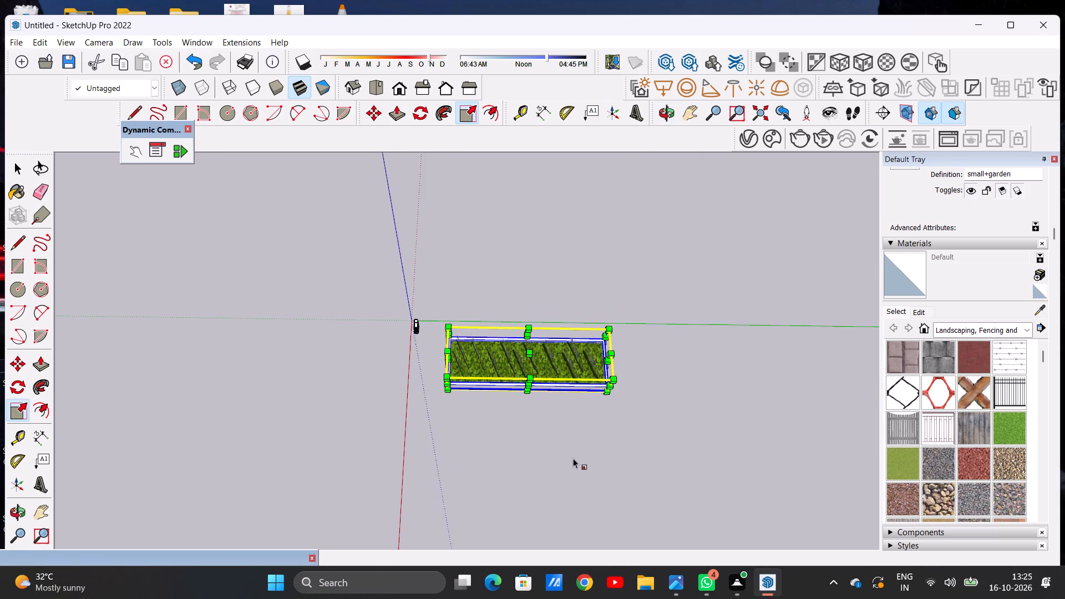
pyautogui.scroll(12, 500, 374)
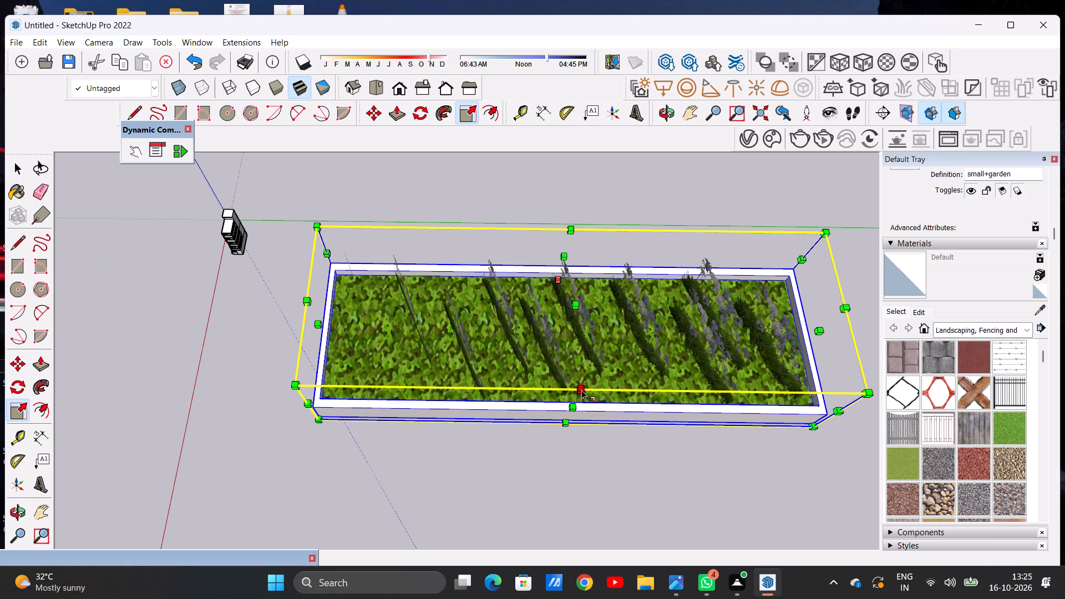
pyautogui.moveTo(525, 457); pyautogui.dragTo(588, 302, button='middle')
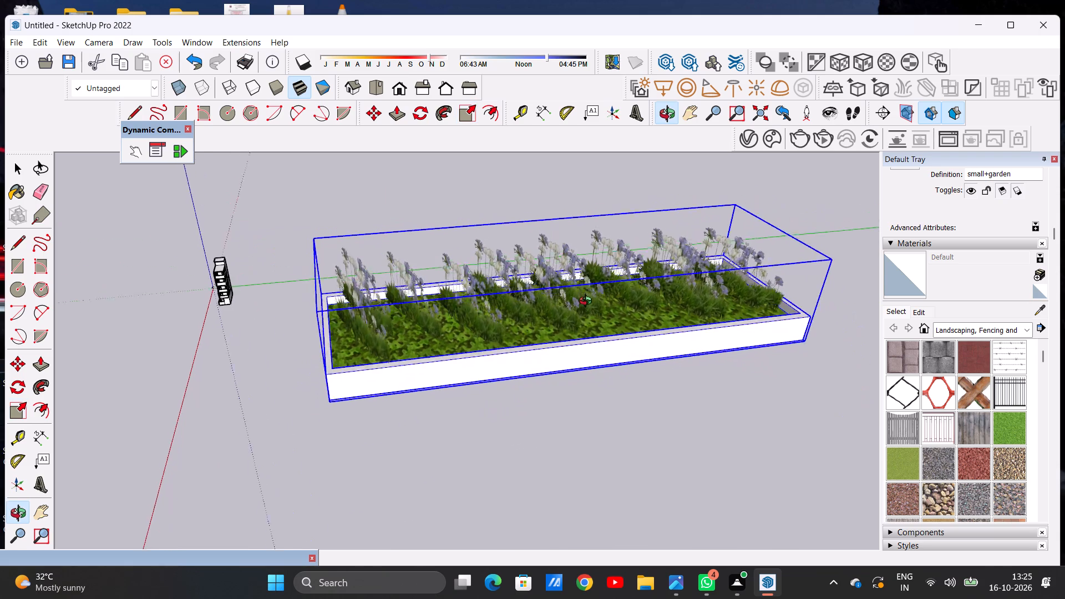
pyautogui.moveTo(588, 302); pyautogui.dragTo(553, 310, button='middle')
pyautogui.scroll(5, 562, 353)
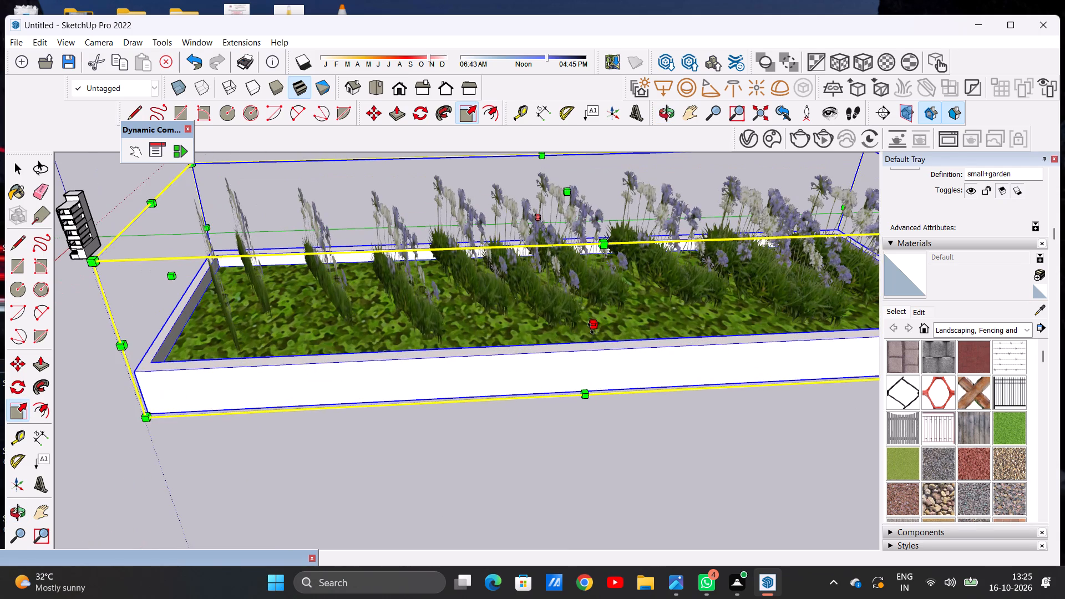
pyautogui.click(590, 328)
pyautogui.click(572, 260)
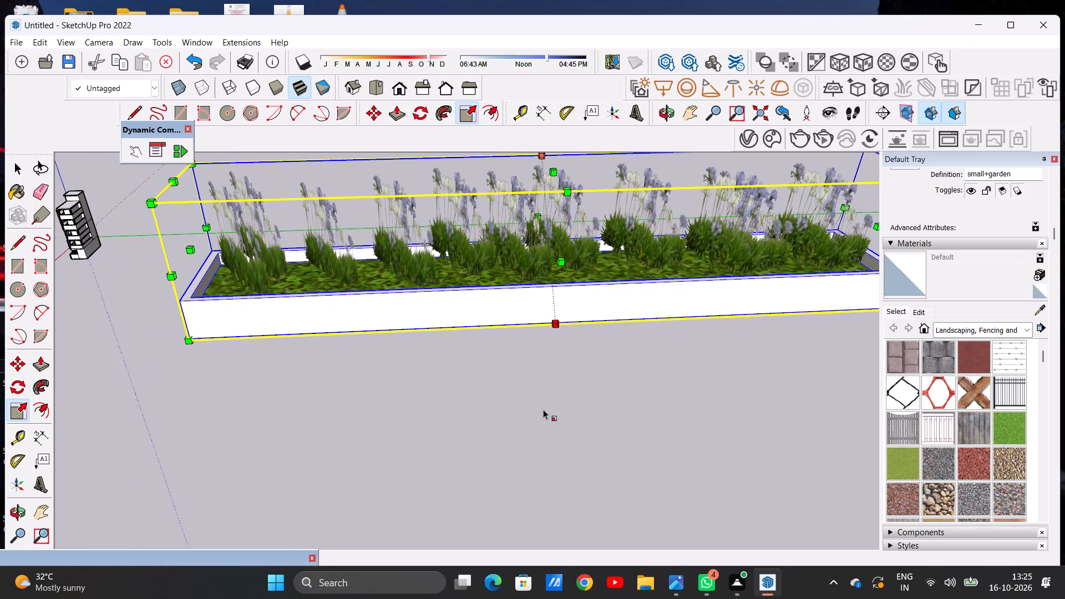
pyautogui.scroll(-5, 541, 415)
pyautogui.moveTo(513, 343); pyautogui.dragTo(521, 475, button='middle')
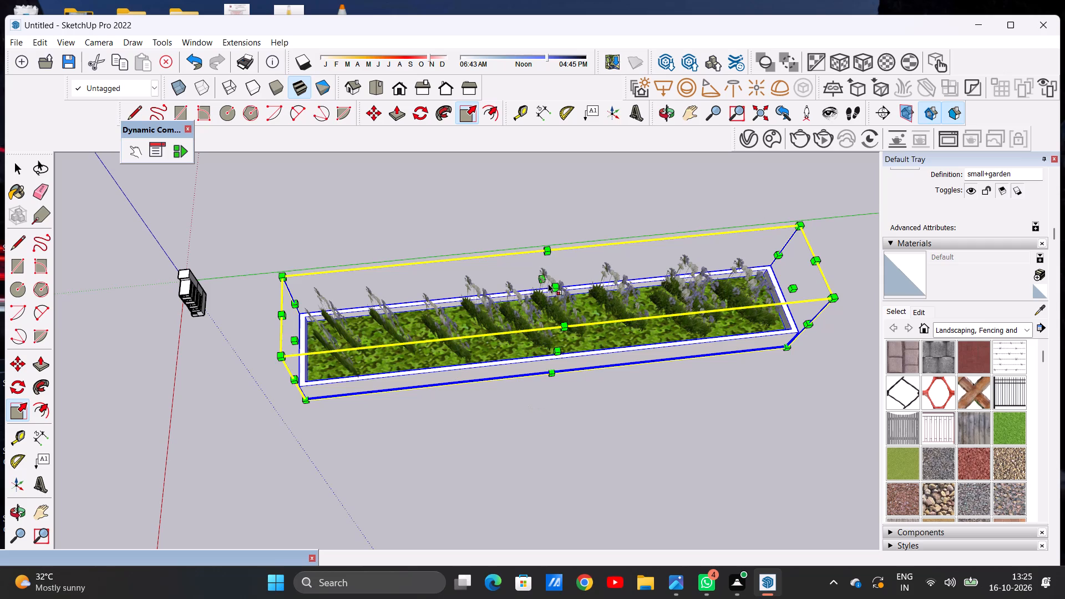
# Scale the garden bed lower along the blue axis by moving its top face down.
pyautogui.click(553, 283)
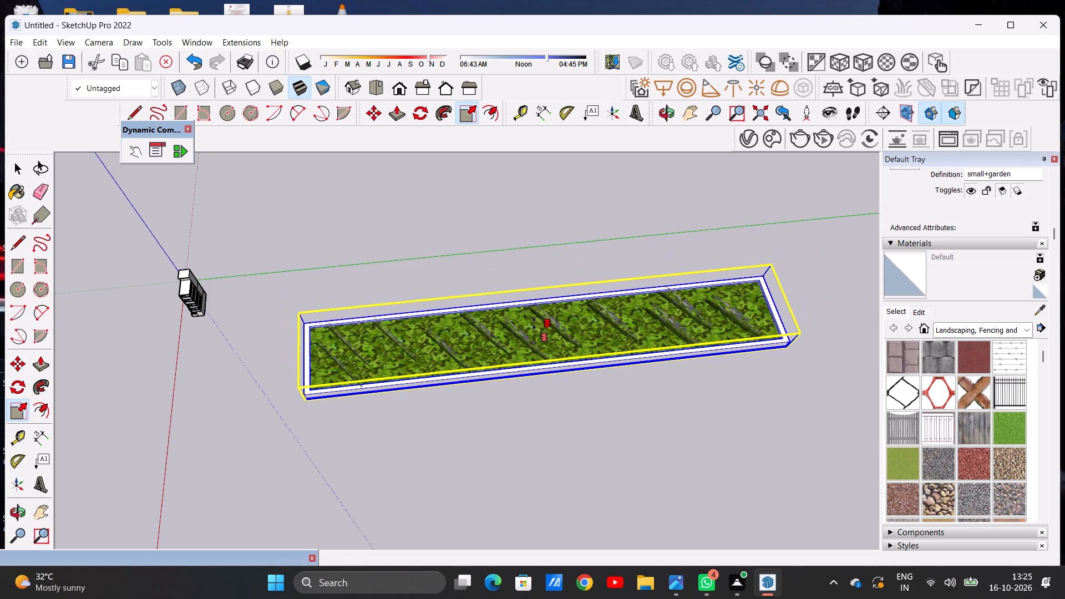
pyautogui.click(539, 300)
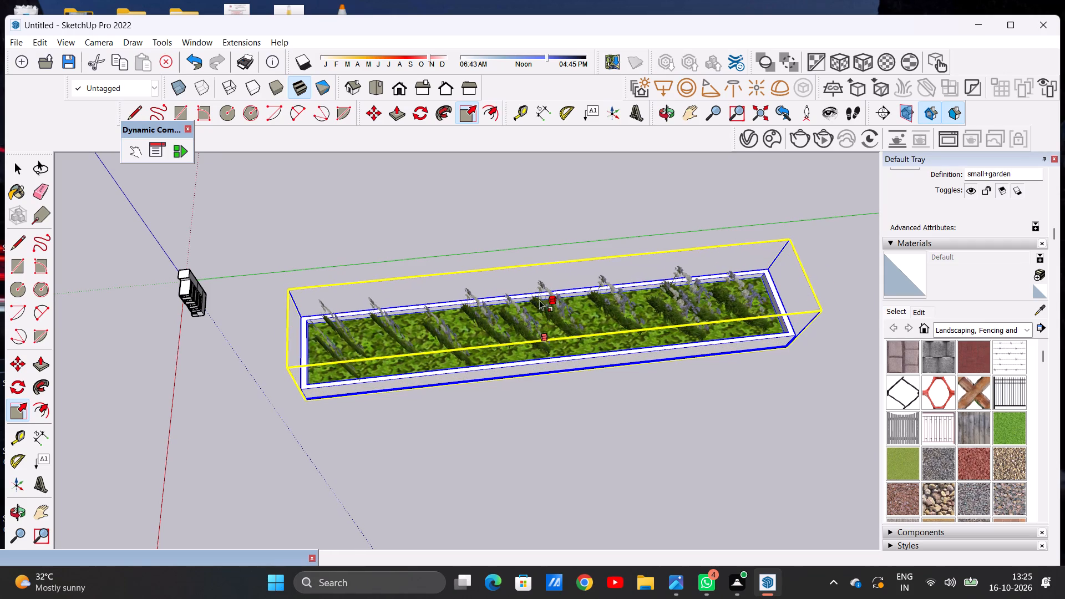
# Scale the garden bed much shorter along the green axis by moving its far end face toward the building.
pyautogui.scroll(-3, 528, 389)
pyautogui.moveTo(559, 409); pyautogui.dragTo(518, 362, button='middle')
pyautogui.scroll(5, 757, 339)
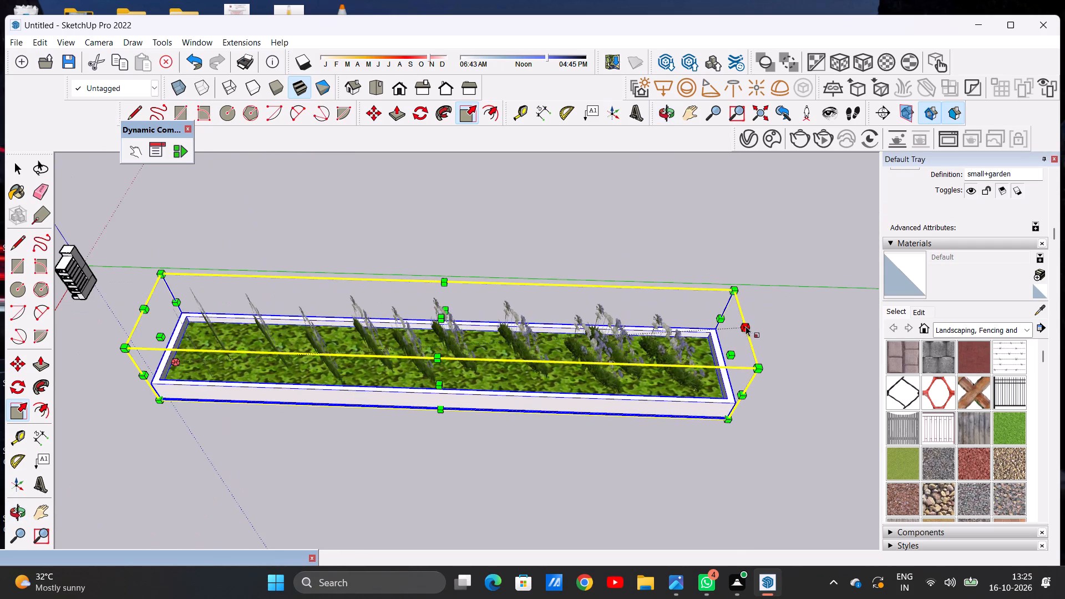
pyautogui.click(741, 323)
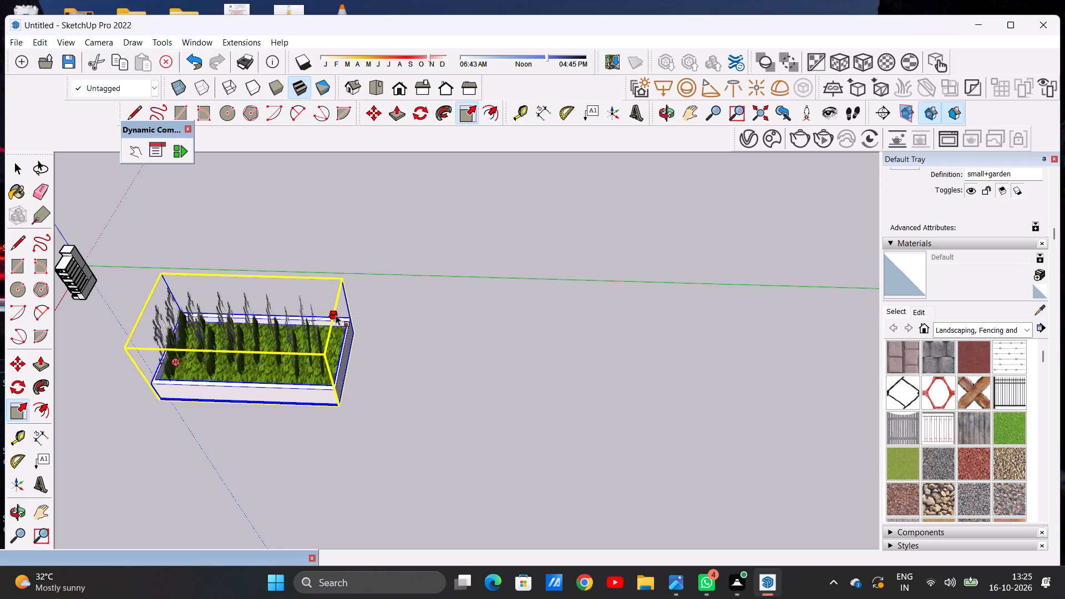
pyautogui.click(336, 315)
# Scale the garden bed narrower along the red axis by moving the long side farther from the building inward.
pyautogui.scroll(-5, 512, 396)
pyautogui.moveTo(221, 399); pyautogui.dragTo(597, 311, button='middle')
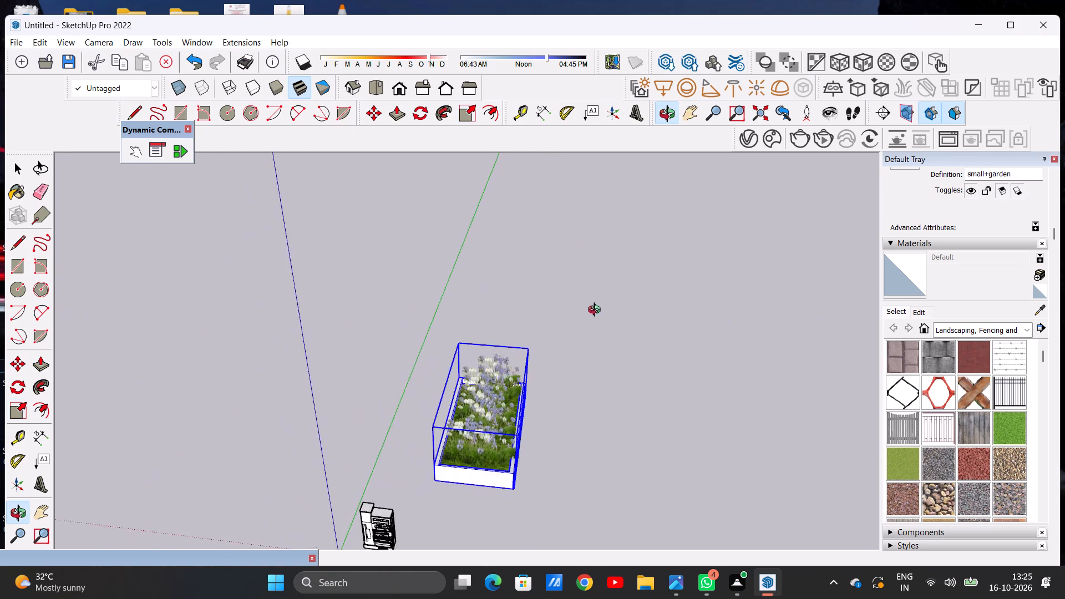
pyautogui.moveTo(597, 311); pyautogui.dragTo(600, 275, button='middle')
pyautogui.scroll(5, 539, 353)
pyautogui.click(534, 355)
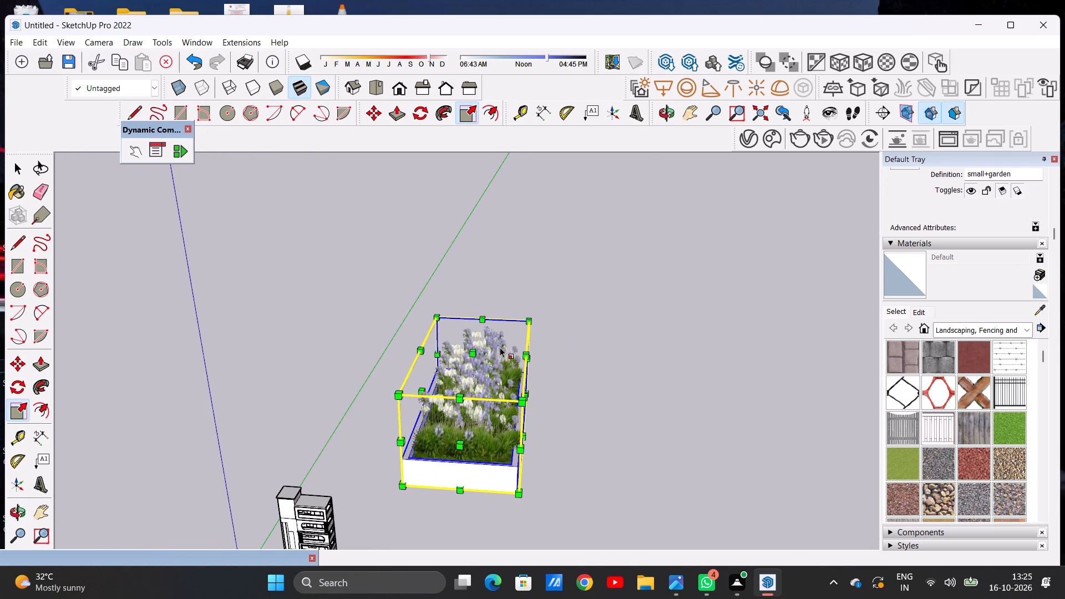
pyautogui.click(521, 351)
pyautogui.click(481, 347)
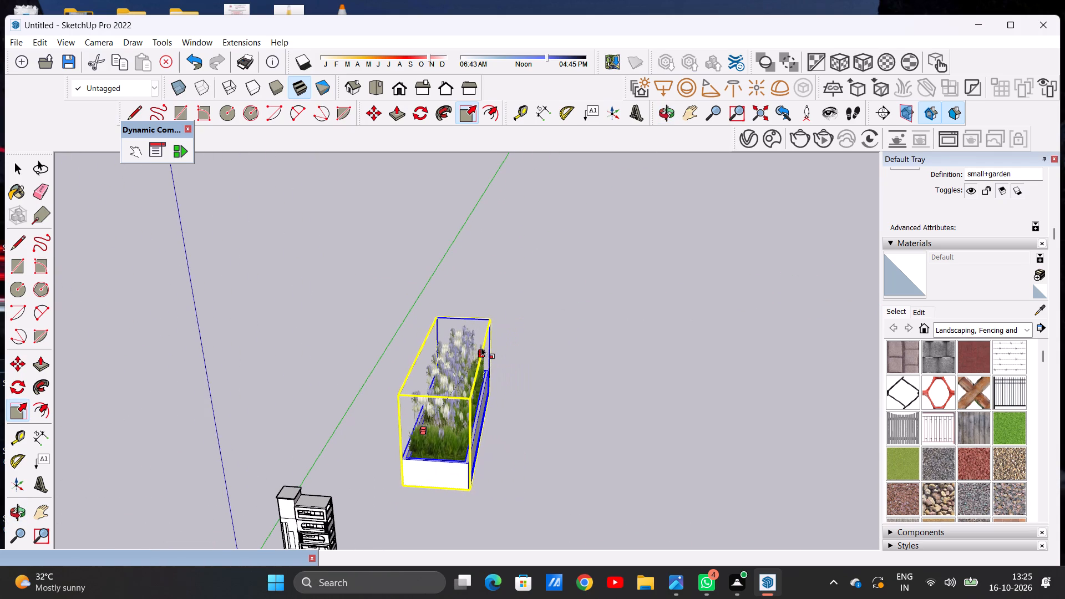
# Reduce the garden bed's height in two rounds of scaling along the blue axis, flattening it to a low planter.
pyautogui.click(449, 351)
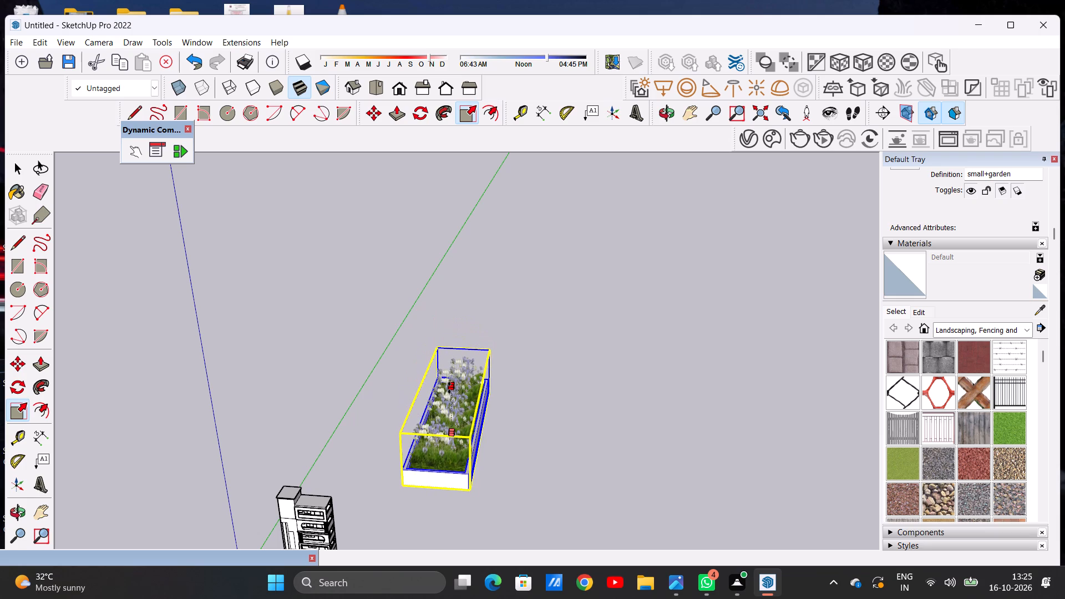
pyautogui.click(449, 388)
pyautogui.scroll(-3, 538, 402)
pyautogui.moveTo(528, 470); pyautogui.dragTo(525, 412, button='middle')
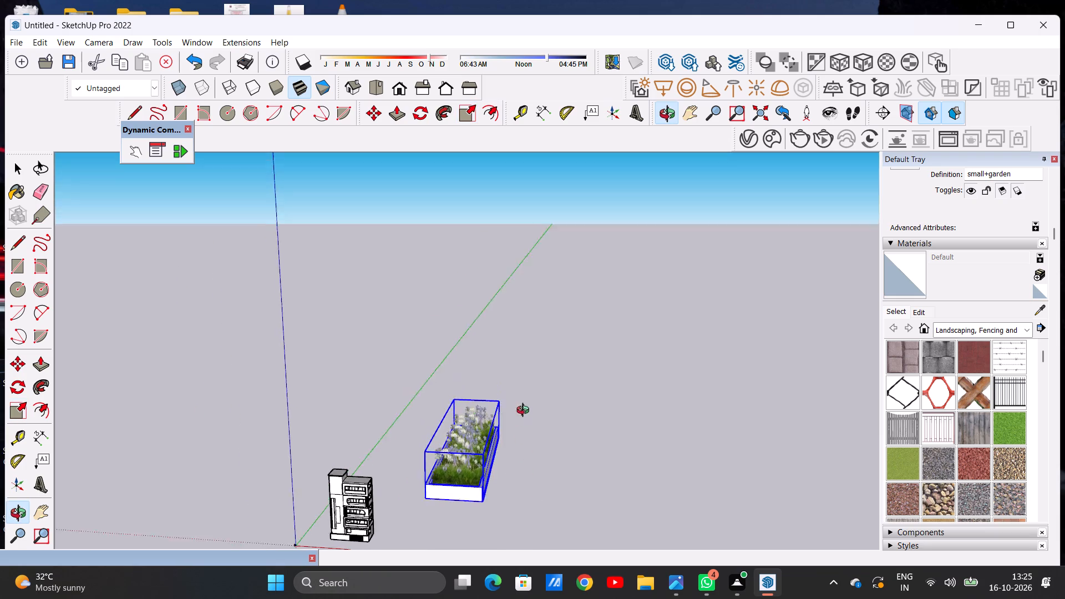
pyautogui.moveTo(525, 412); pyautogui.dragTo(557, 348, button='middle')
pyautogui.scroll(-12, 538, 431)
pyautogui.scroll(11, 531, 453)
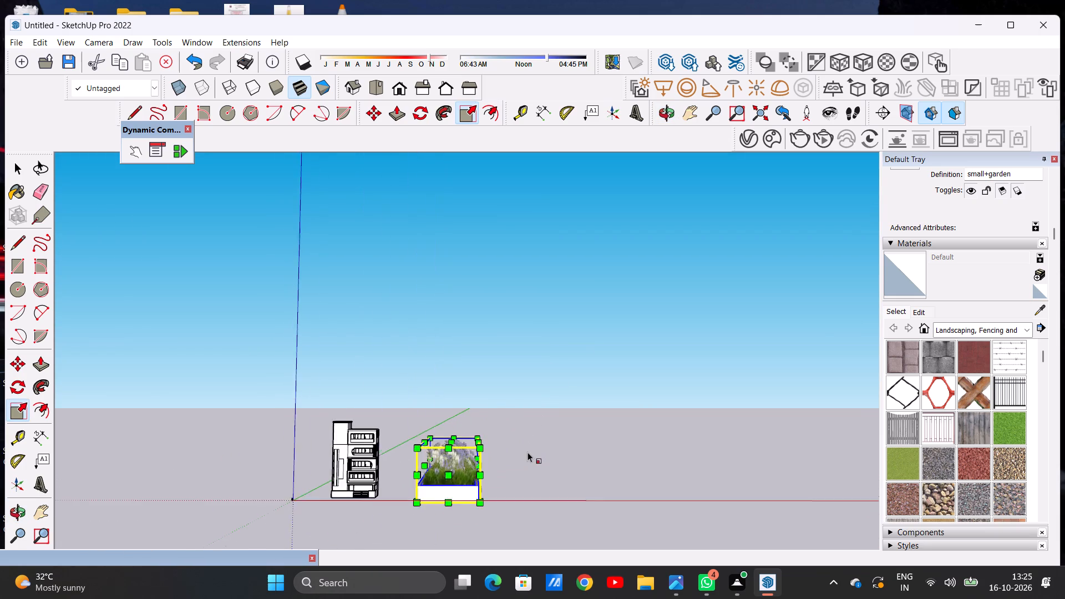
pyautogui.scroll(7, 528, 452)
pyautogui.scroll(-6, 546, 385)
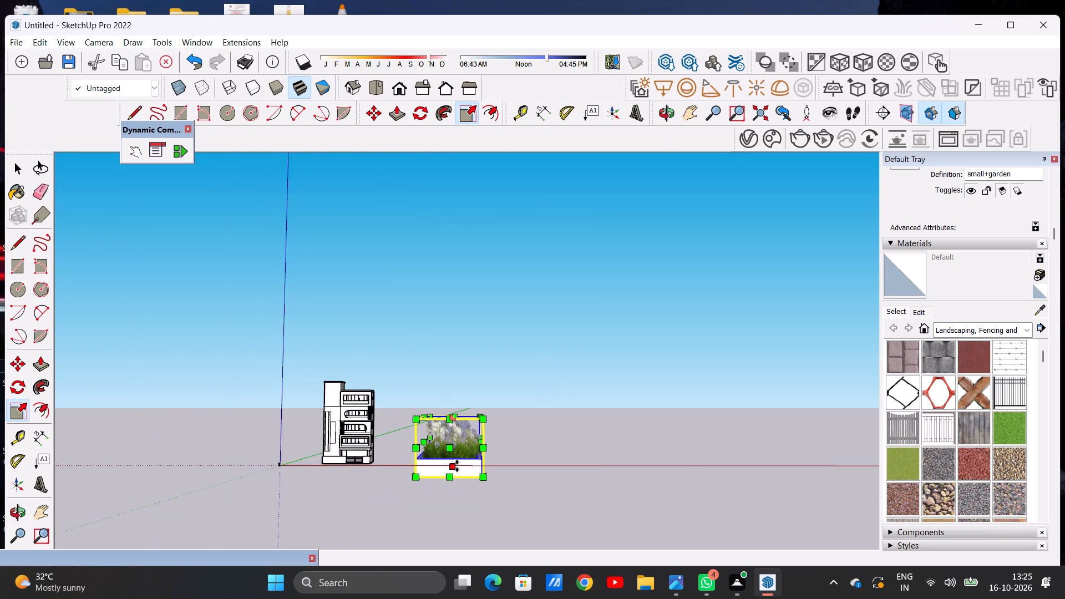
pyautogui.scroll(5, 457, 466)
pyautogui.click(447, 390)
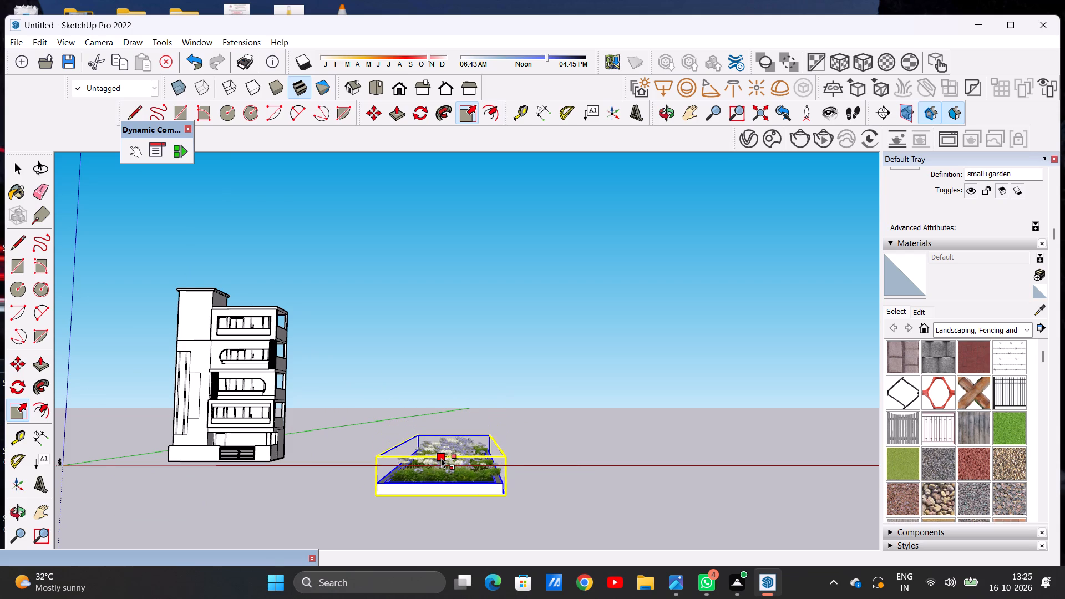
pyautogui.click(441, 460)
# Scale the flattened garden bed shorter along the green axis by moving its far end face inward.
pyautogui.scroll(-5, 463, 418)
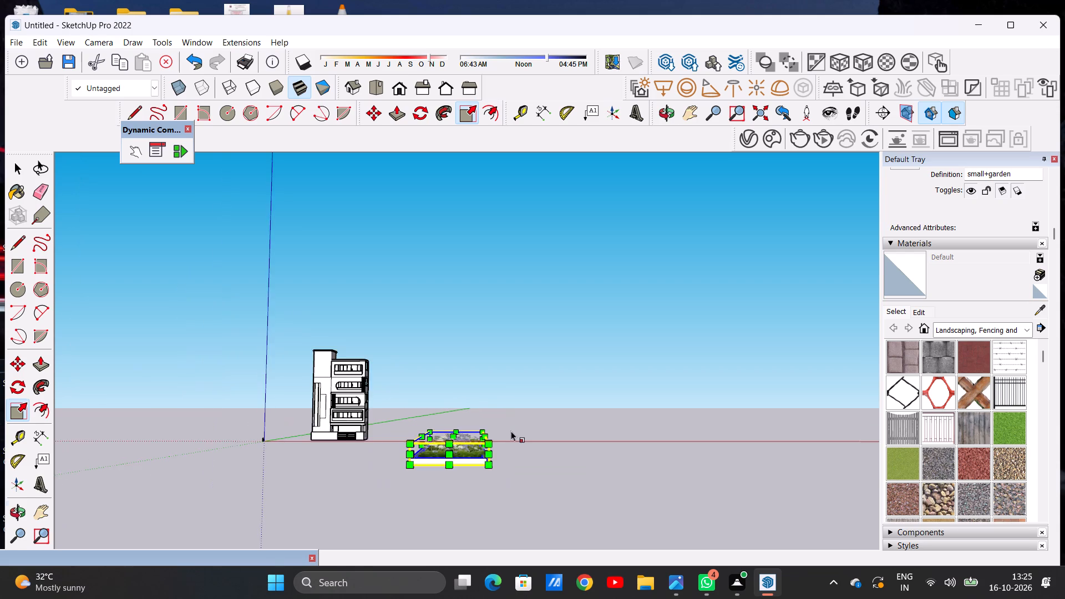
pyautogui.moveTo(511, 432); pyautogui.dragTo(417, 560, button='middle')
pyautogui.scroll(-5, 459, 441)
pyautogui.scroll(9, 549, 298)
pyautogui.scroll(-1, 532, 344)
pyautogui.scroll(3, 532, 344)
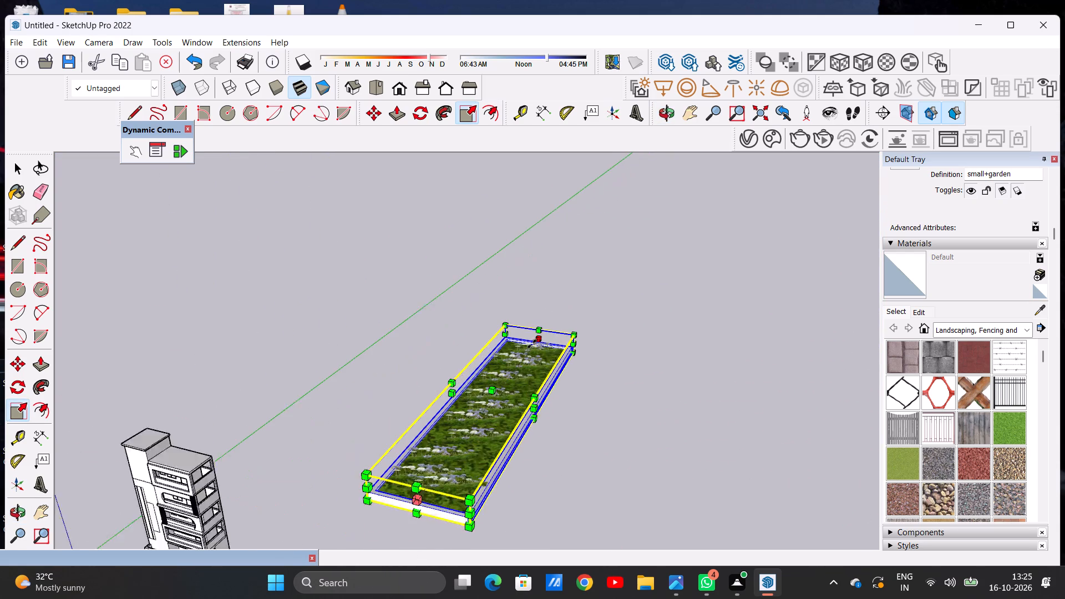
pyautogui.click(542, 342)
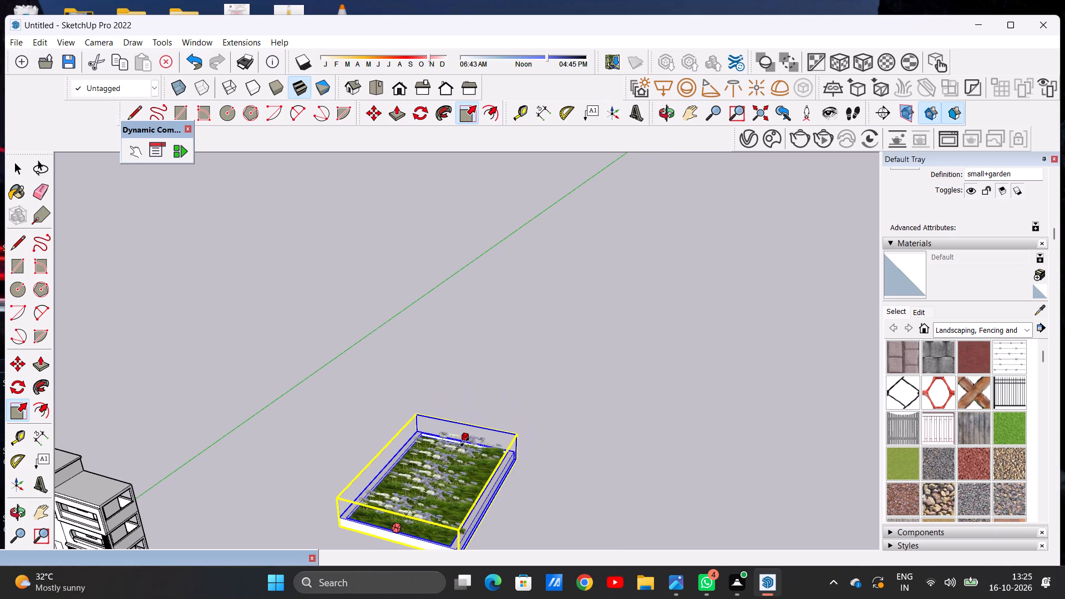
pyautogui.click(464, 445)
# Scale the garden bed to roughly half its width along the red axis from its outer long side, and deselect it.
pyautogui.click(490, 493)
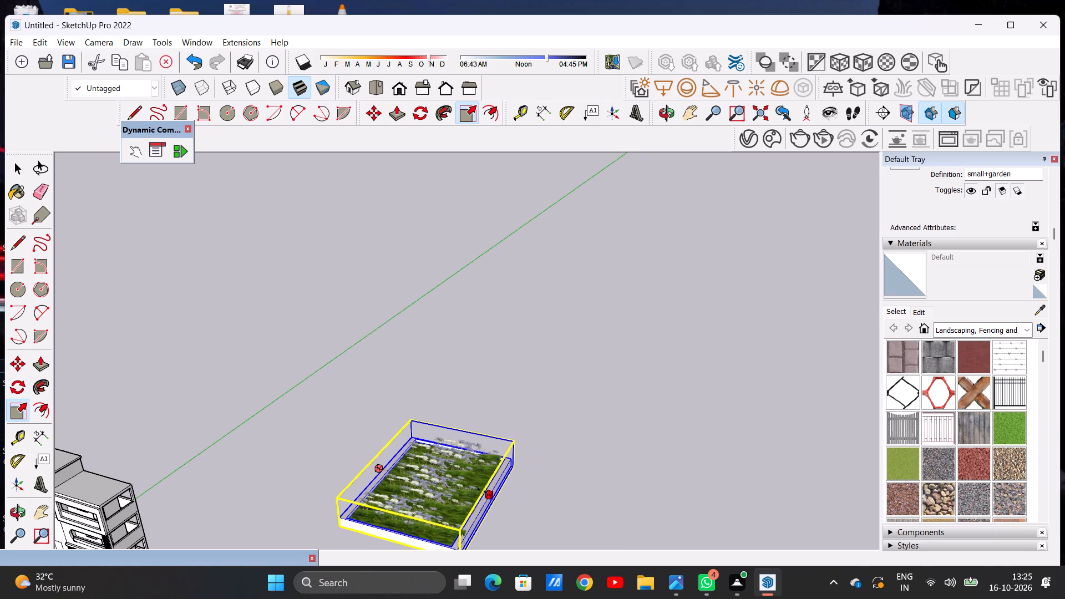
pyautogui.click(427, 439)
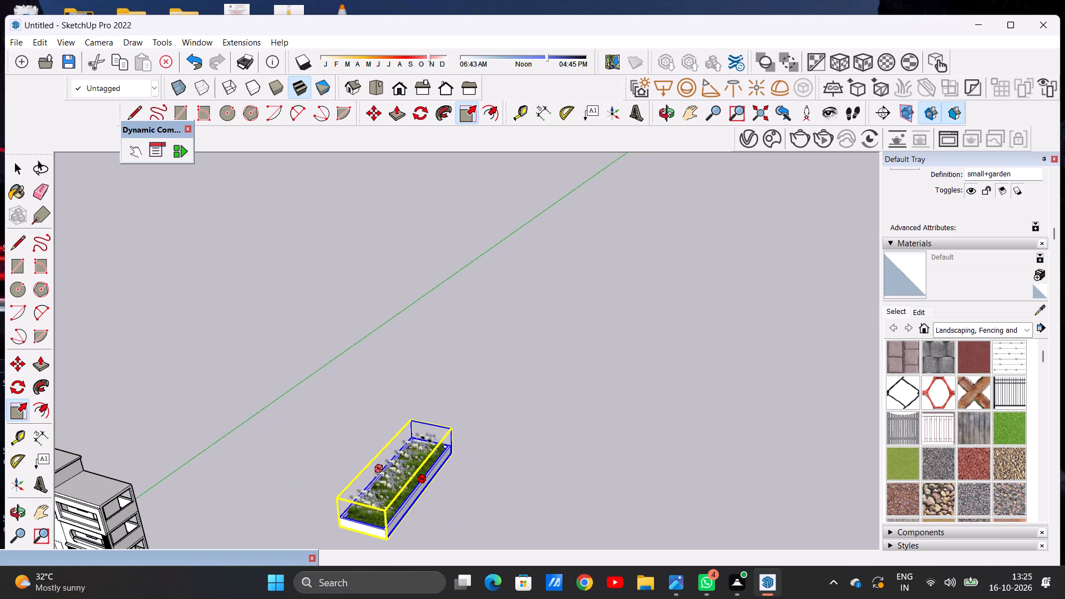
pyautogui.press('space')
pyautogui.click(593, 407)
# Examine the garden bed's size against the building from above and from the front.
pyautogui.scroll(-2, 552, 418)
pyautogui.scroll(1, 552, 418)
pyautogui.scroll(-4, 552, 418)
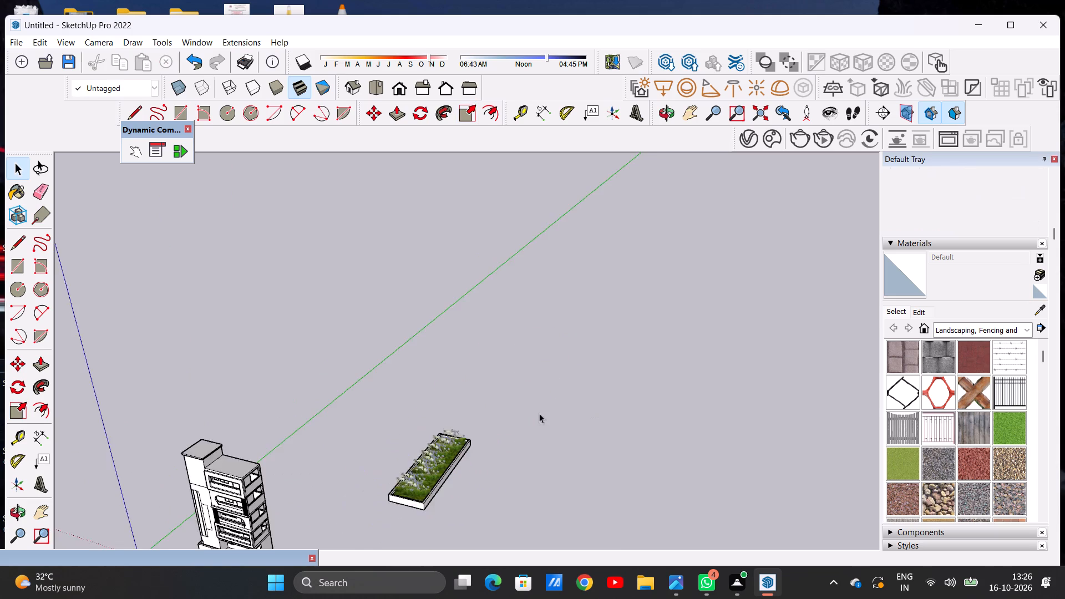
pyautogui.scroll(-15, 539, 413)
pyautogui.scroll(6, 417, 483)
pyautogui.moveTo(383, 478); pyautogui.dragTo(468, 347, button='middle')
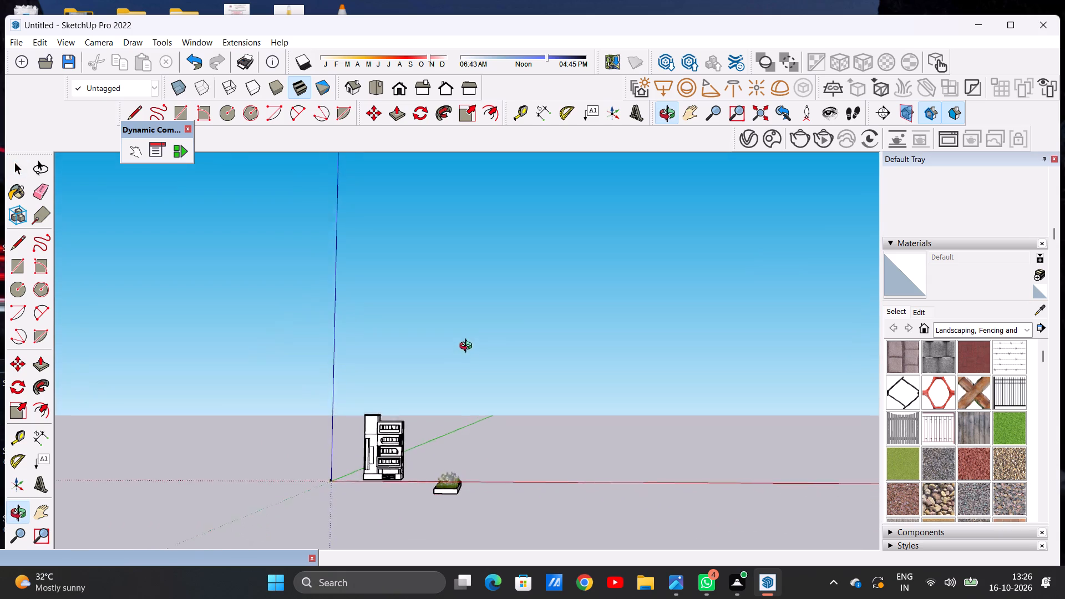
pyautogui.moveTo(468, 347); pyautogui.dragTo(466, 425, button='middle')
pyautogui.scroll(9, 458, 465)
pyautogui.scroll(-4, 457, 455)
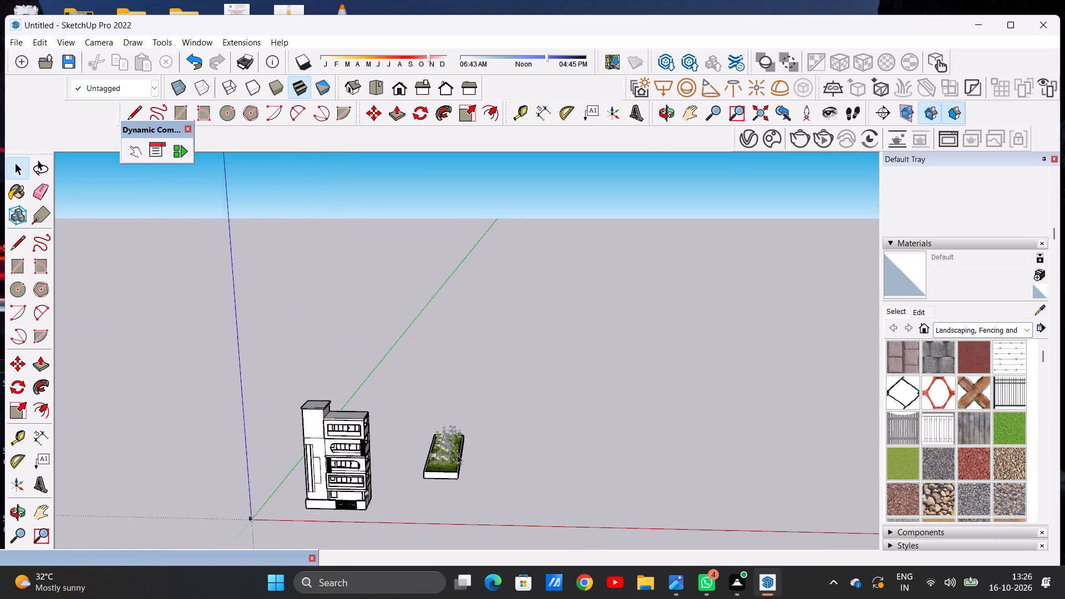
pyautogui.scroll(-7, 457, 455)
pyautogui.scroll(13, 450, 468)
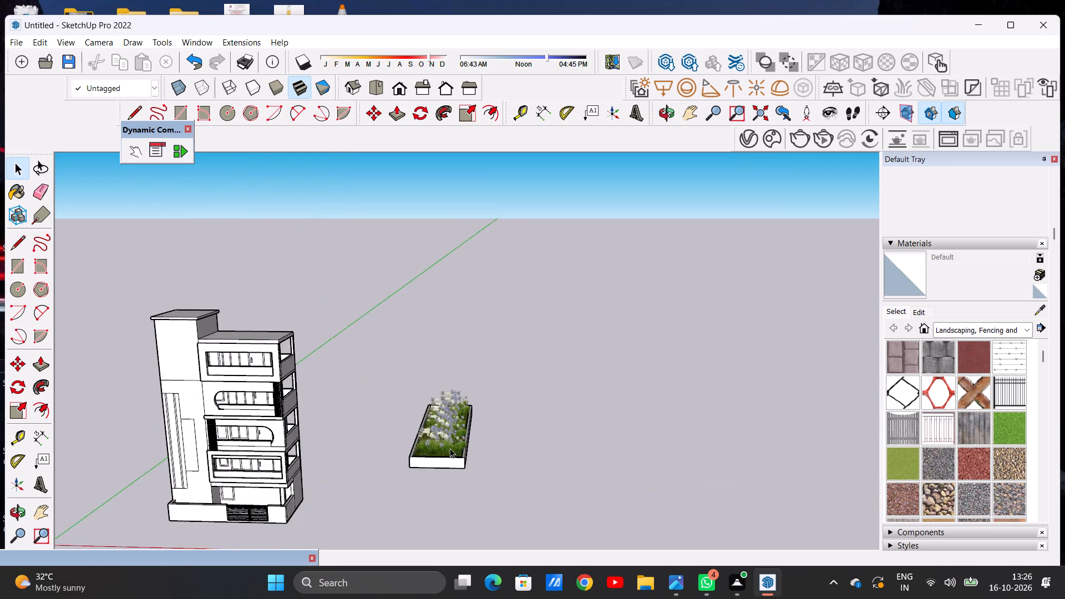
pyautogui.scroll(5, 450, 448)
# Scale the whole garden bed down slightly and uniformly from the top corner at its far outer end.
pyautogui.click(450, 448)
pyautogui.scroll(-5, 450, 440)
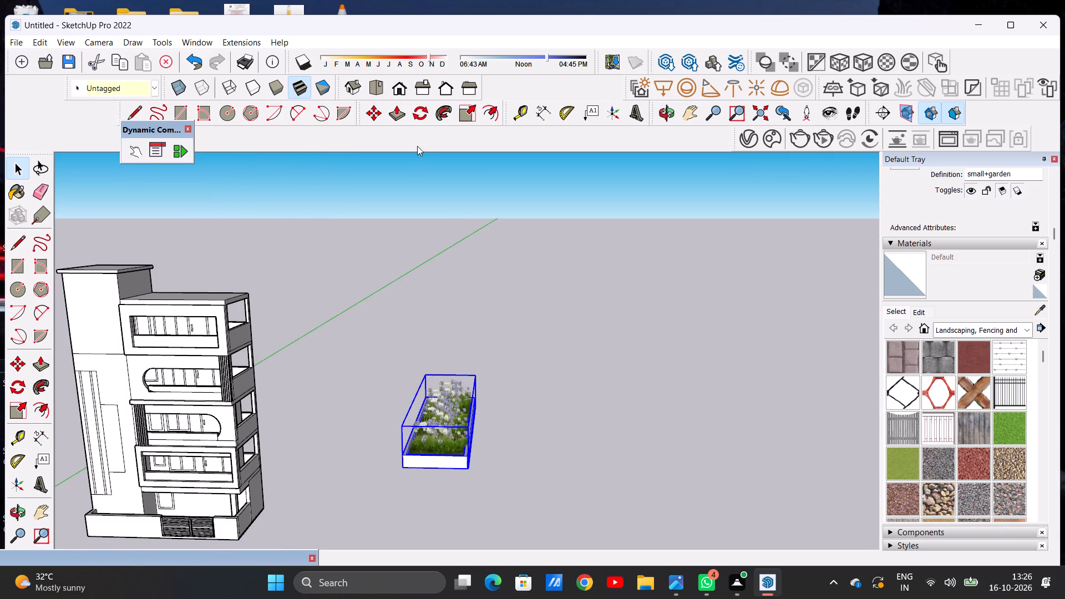
pyautogui.click(468, 111)
pyautogui.scroll(-2, 449, 394)
pyautogui.moveTo(535, 445); pyautogui.dragTo(439, 458, button='middle')
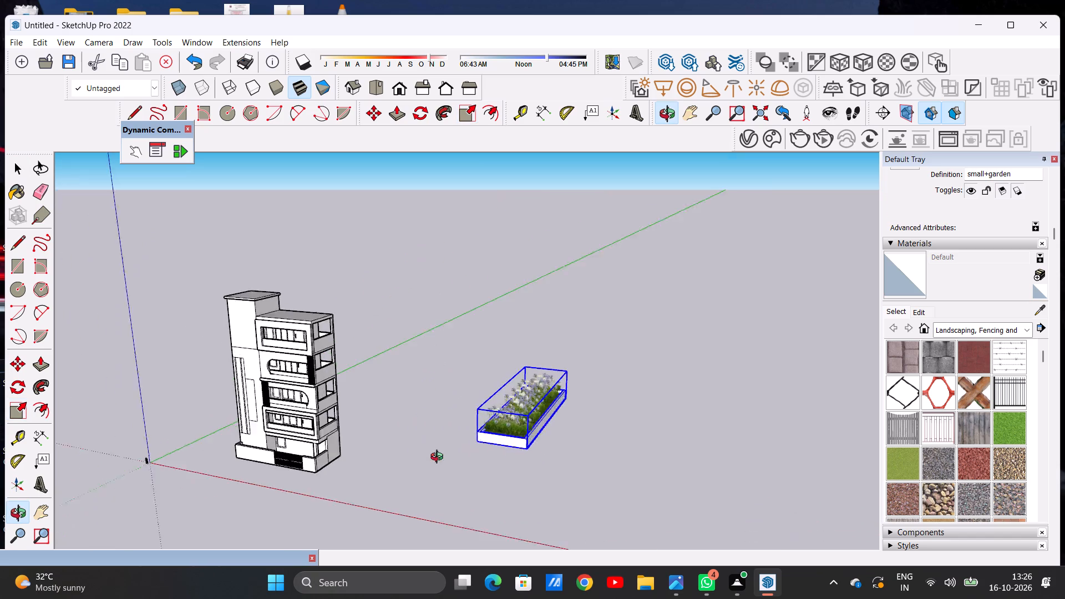
pyautogui.moveTo(439, 458); pyautogui.dragTo(313, 458, button='middle')
pyautogui.scroll(-5, 317, 451)
pyautogui.moveTo(585, 450); pyautogui.dragTo(403, 437, button='middle')
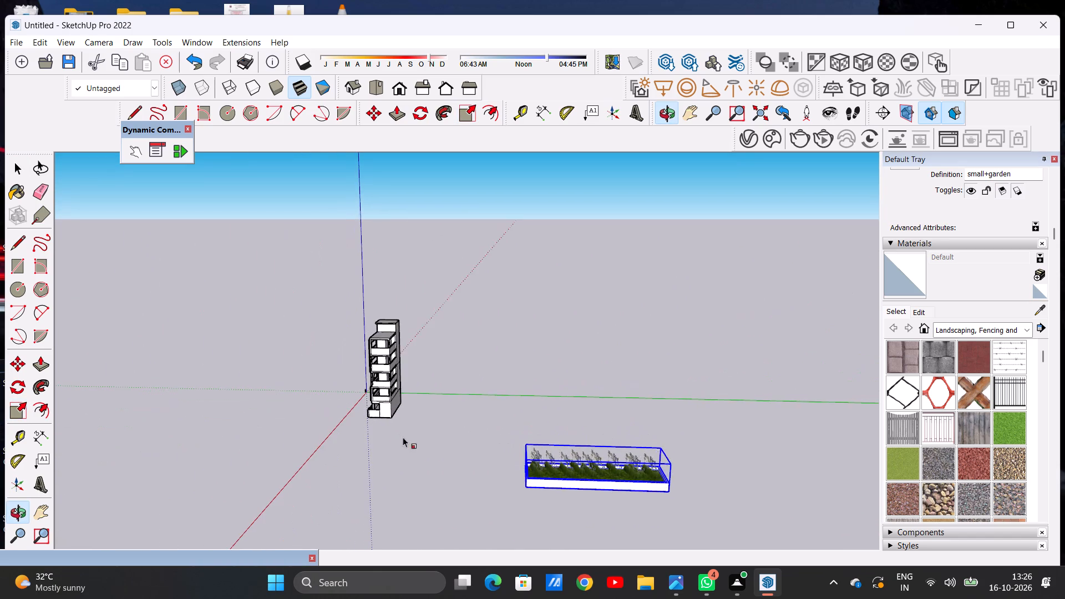
pyautogui.scroll(9, 622, 501)
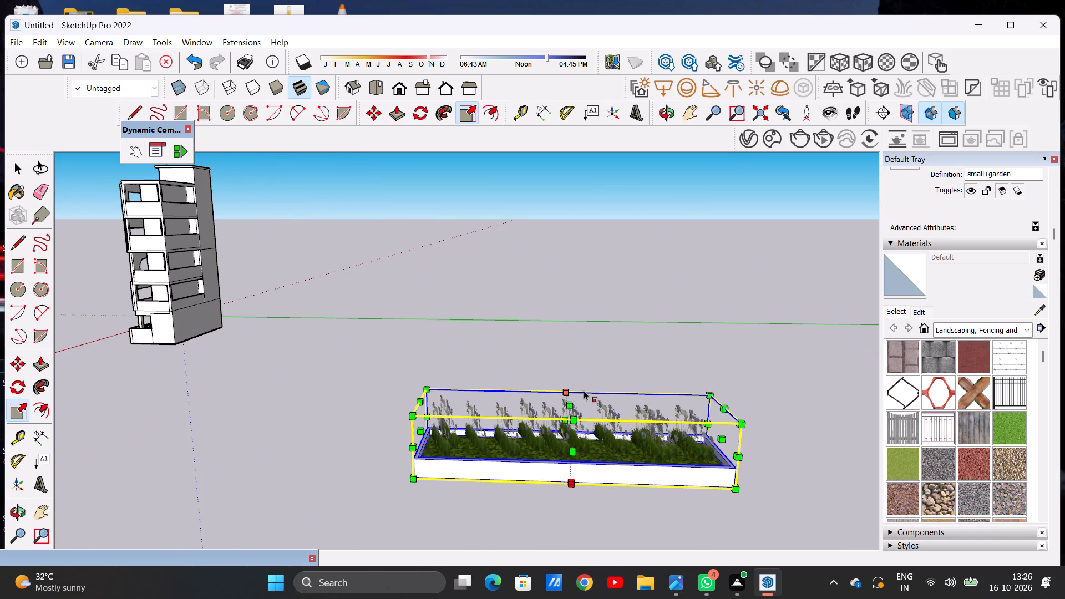
pyautogui.click(740, 423)
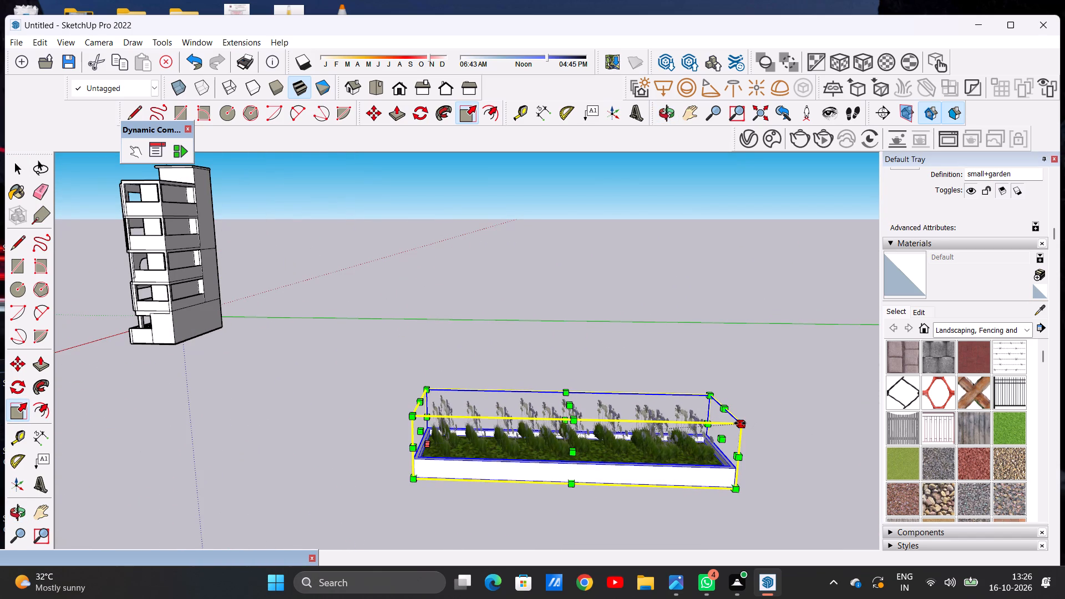
pyautogui.click(730, 423)
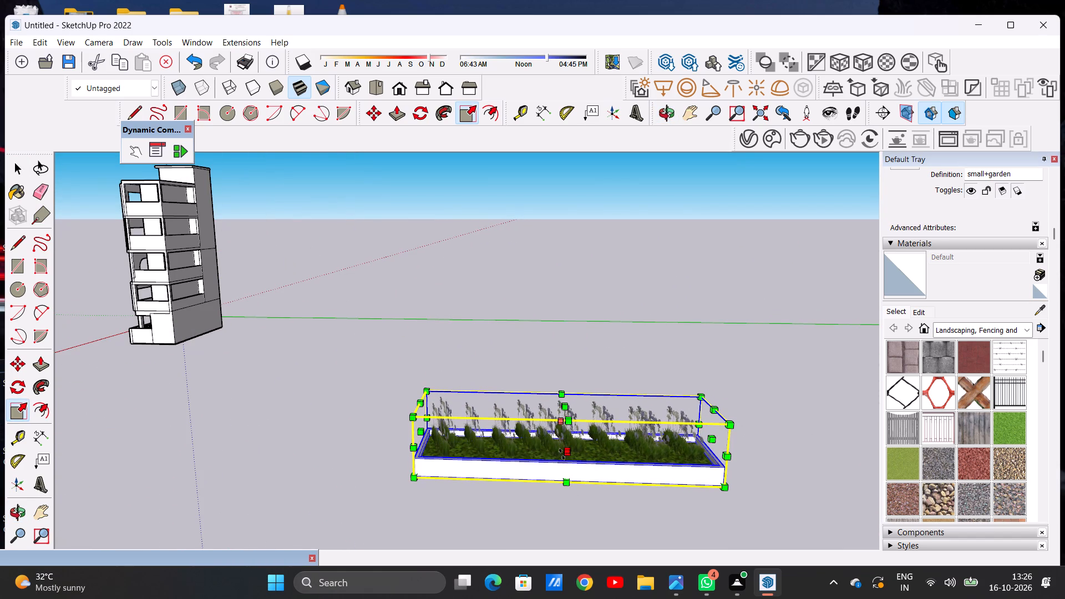
# Scale the garden bed slightly narrower along the red axis by moving its outer long side inward.
pyautogui.click(567, 455)
pyautogui.click(579, 437)
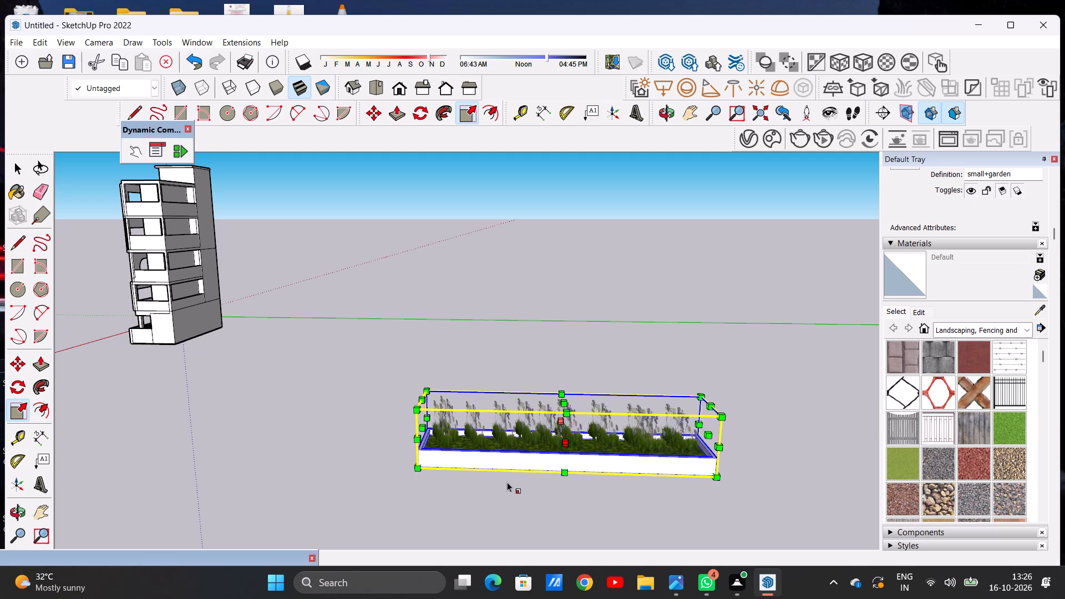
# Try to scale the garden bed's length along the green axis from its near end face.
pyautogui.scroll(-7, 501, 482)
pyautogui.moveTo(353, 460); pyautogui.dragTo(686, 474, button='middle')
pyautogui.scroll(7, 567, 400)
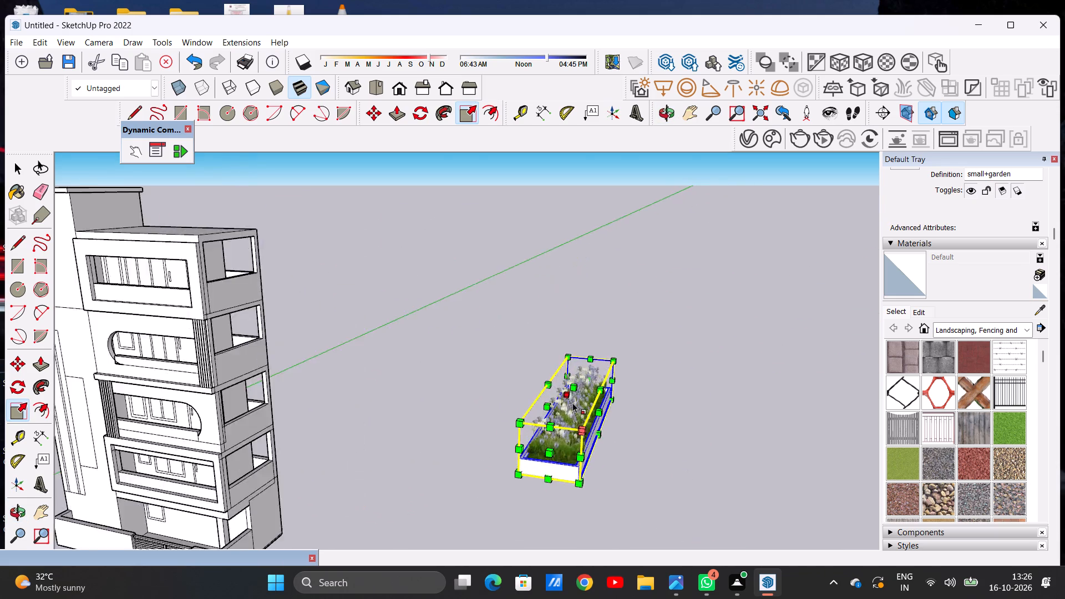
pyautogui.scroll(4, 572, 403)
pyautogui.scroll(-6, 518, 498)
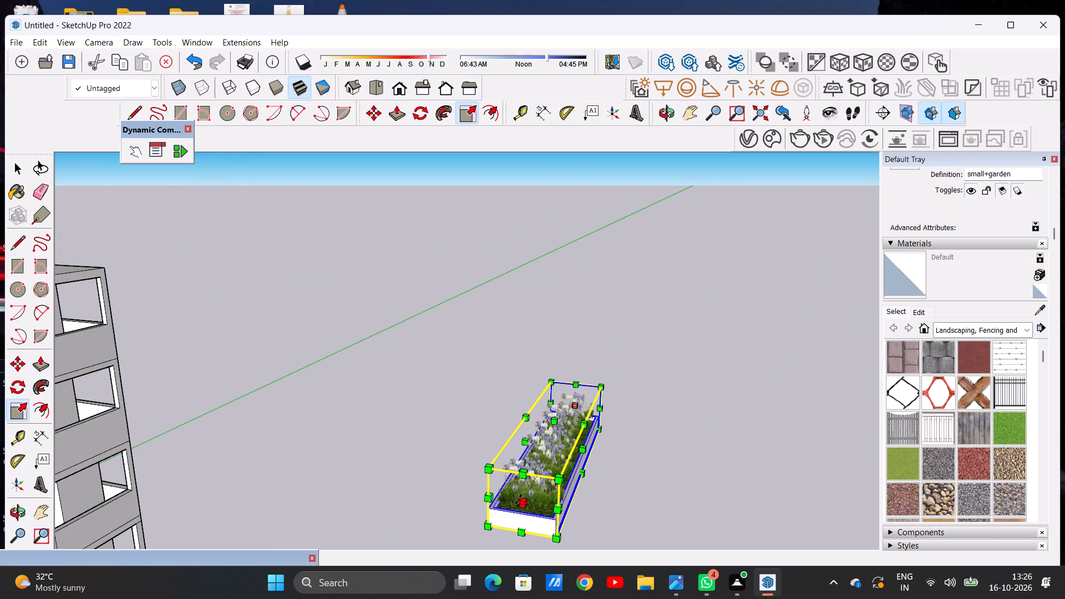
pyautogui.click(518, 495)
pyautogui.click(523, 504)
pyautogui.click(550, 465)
# Scale the garden bed slightly narrower along the red axis by moving its outer long side inward.
pyautogui.scroll(-8, 492, 488)
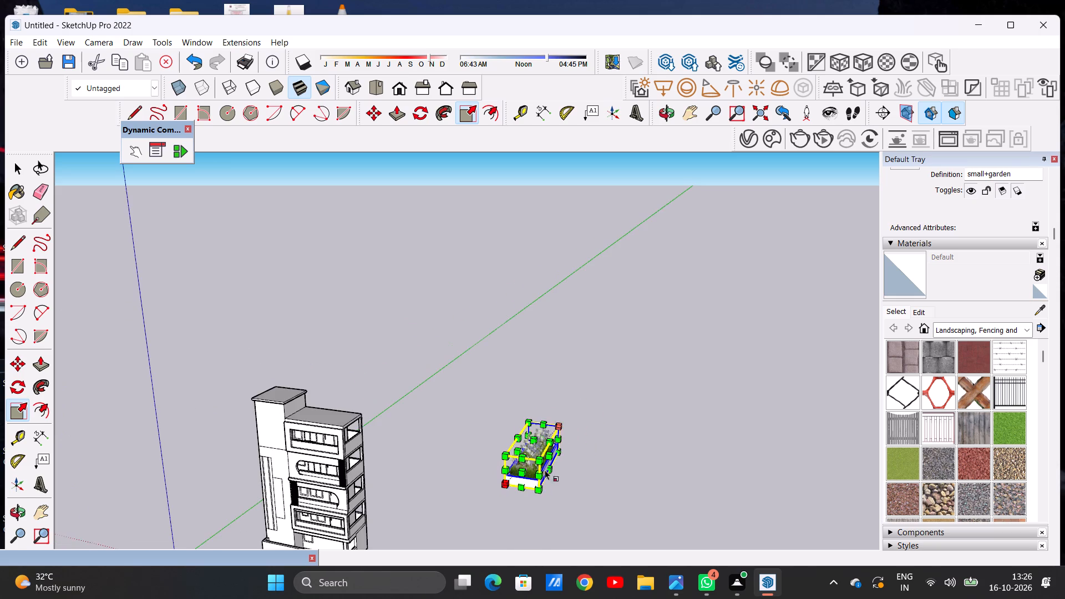
pyautogui.moveTo(645, 451); pyautogui.dragTo(437, 475, button='middle')
pyautogui.scroll(-14, 556, 457)
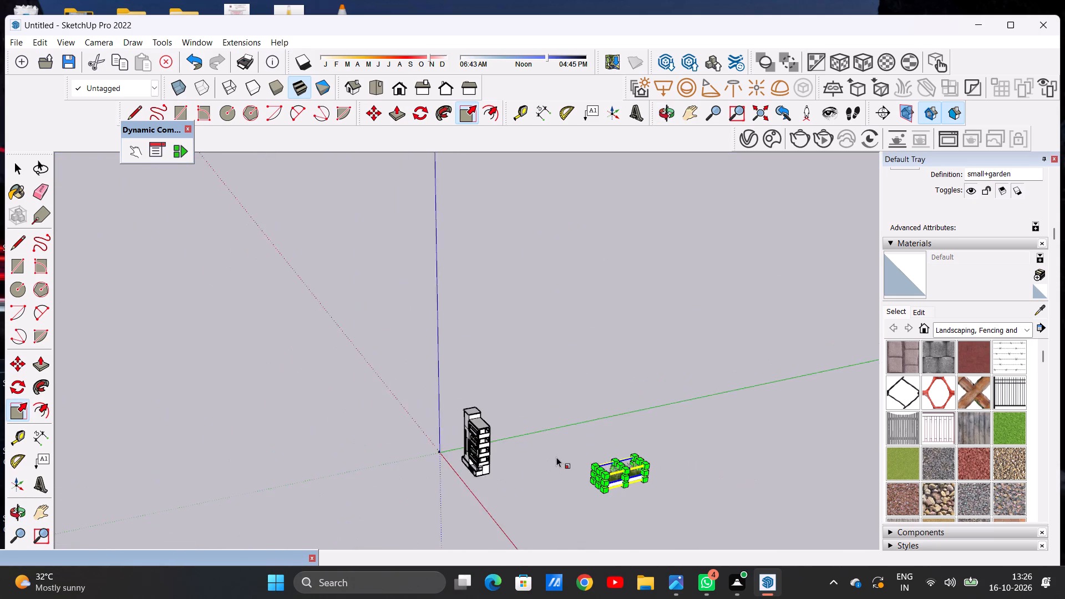
pyautogui.scroll(-2, 556, 457)
pyautogui.scroll(20, 625, 470)
pyautogui.scroll(5, 625, 470)
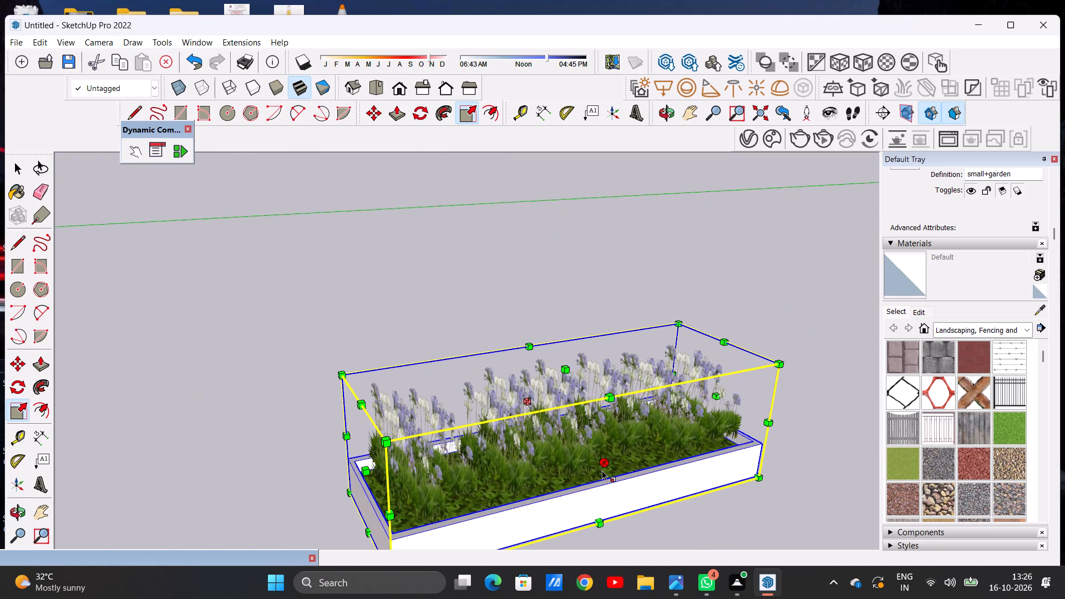
pyautogui.click(602, 470)
pyautogui.click(608, 468)
pyautogui.click(593, 411)
pyautogui.press('space')
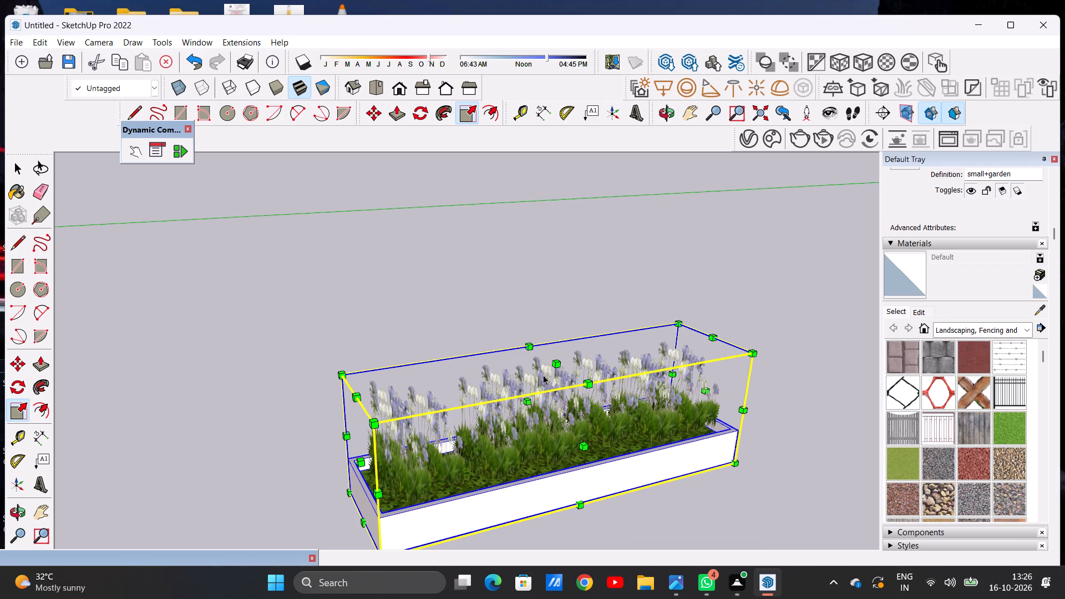
# Scale the garden bed's height down by roughly a third along the blue axis from its top face.
pyautogui.click(466, 125)
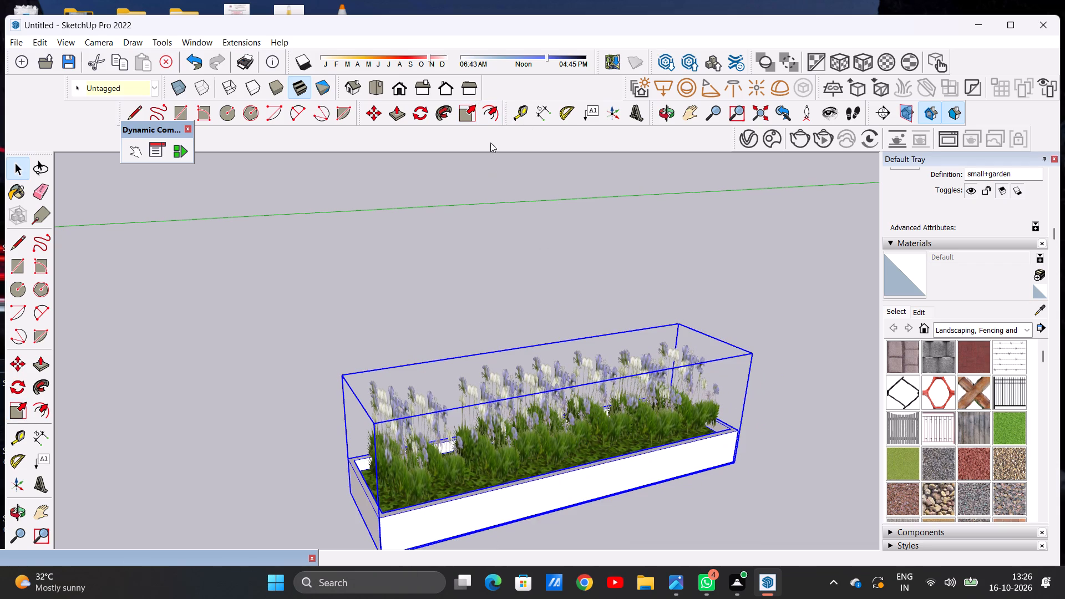
pyautogui.click(466, 115)
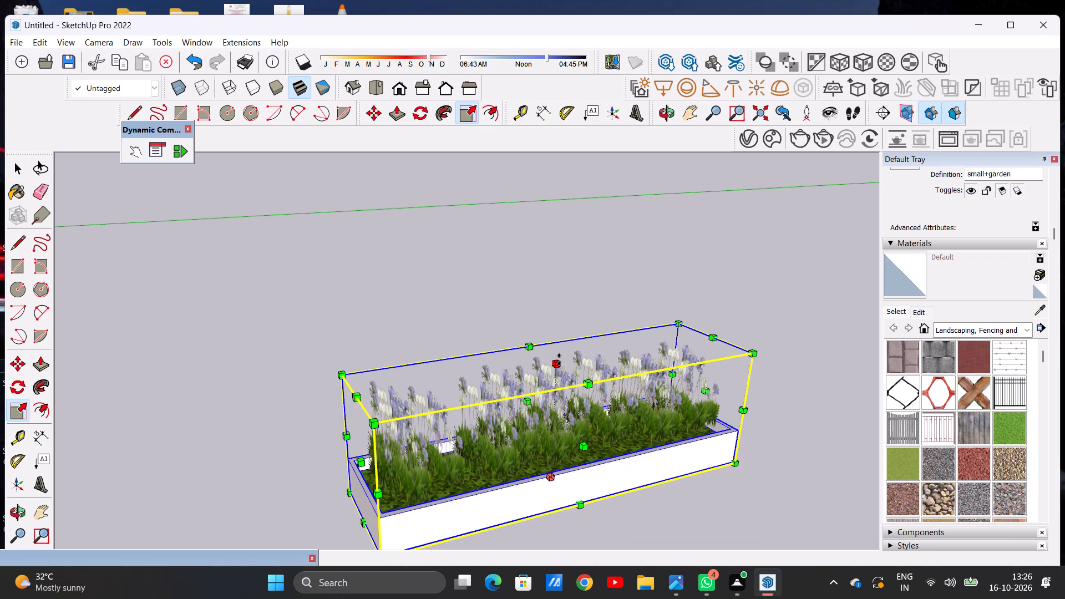
pyautogui.click(559, 359)
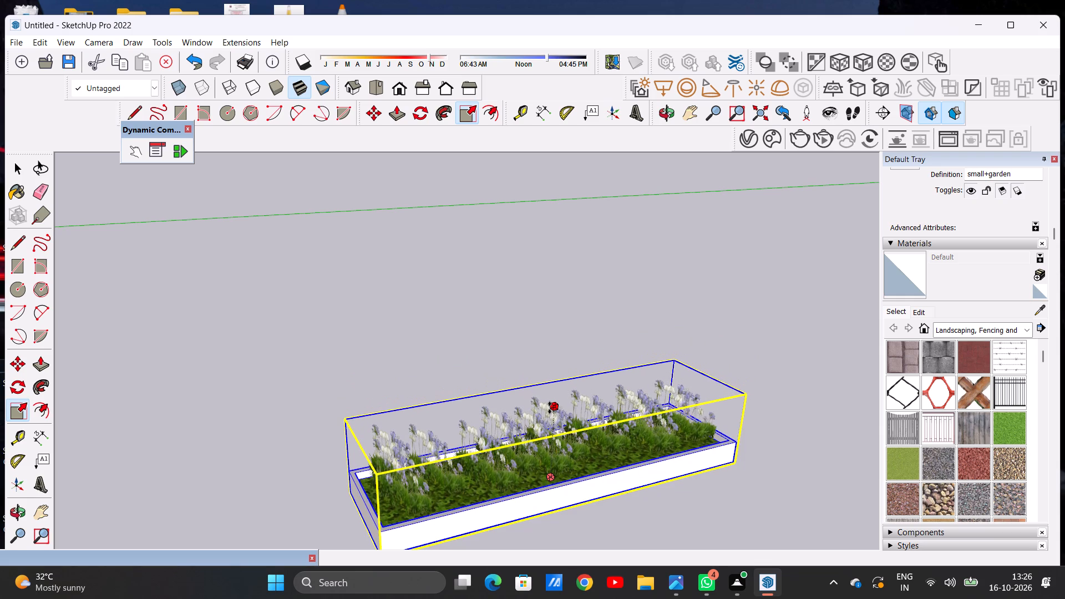
pyautogui.click(550, 408)
pyautogui.press('space')
pyautogui.click(498, 317)
# Draw a ground-level rectangle extending outward from the gated boundary wall's front base, spanning the wall's full width.
pyautogui.scroll(-2, 455, 459)
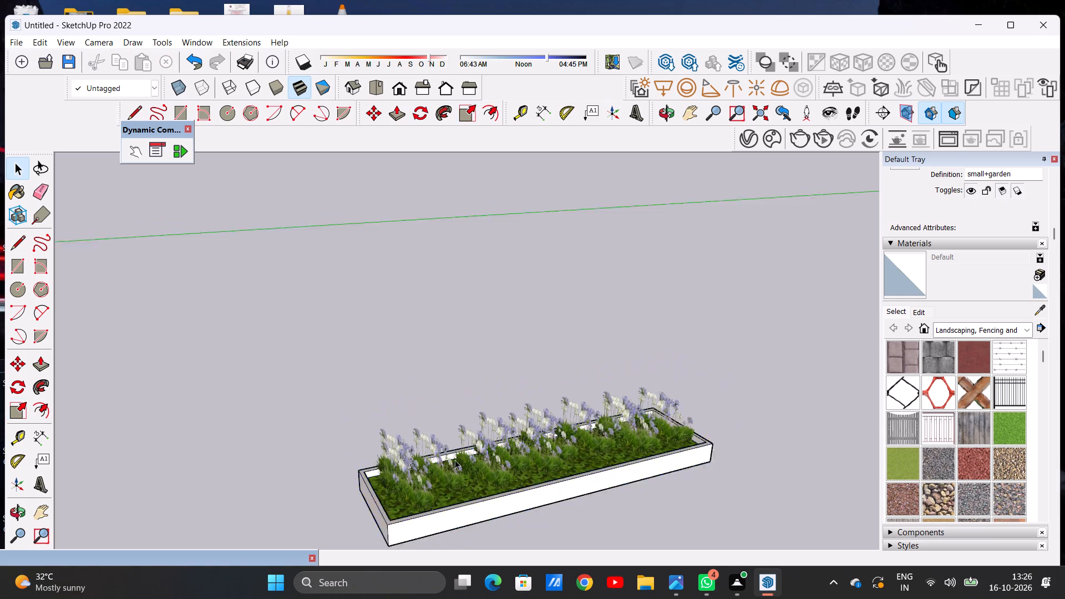
pyautogui.scroll(-20, 455, 460)
pyautogui.scroll(-9, 455, 460)
pyautogui.moveTo(434, 453); pyautogui.dragTo(653, 424, button='middle')
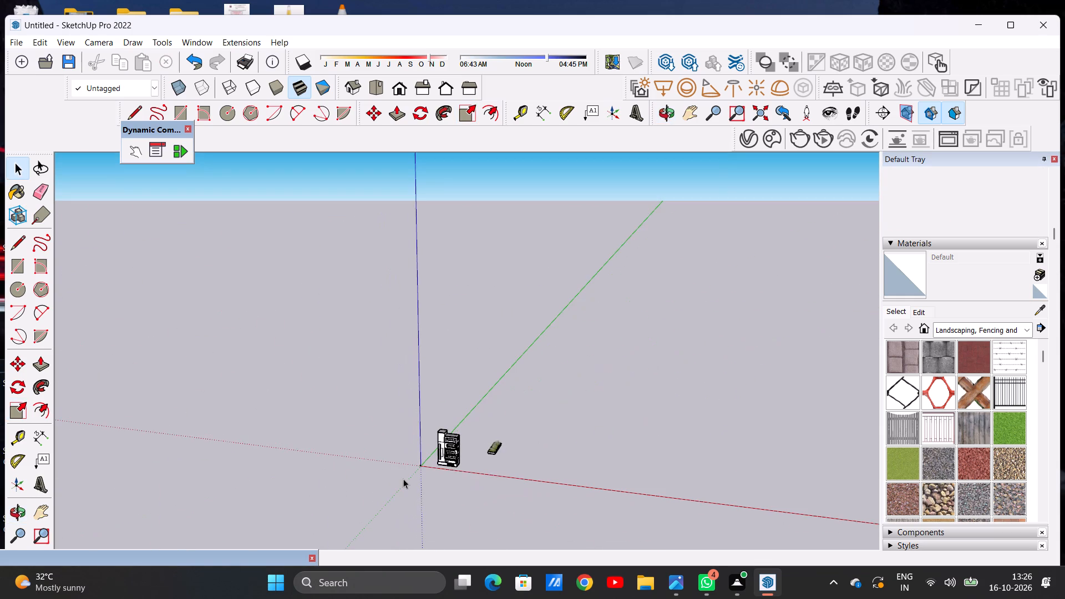
pyautogui.moveTo(425, 476); pyautogui.dragTo(499, 446, button='middle')
pyautogui.scroll(18, 450, 479)
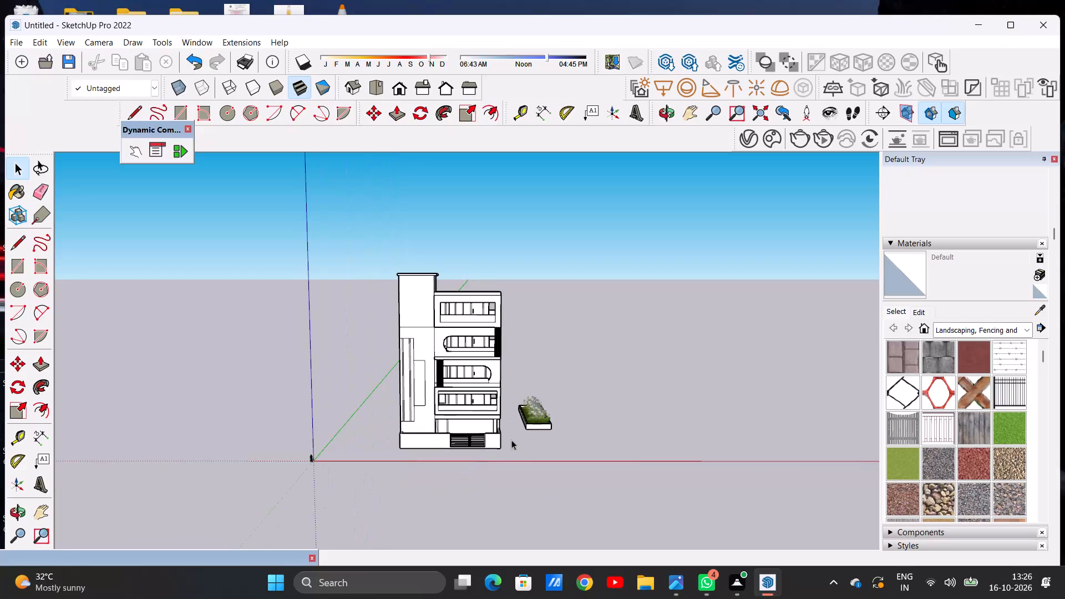
pyautogui.scroll(12, 453, 458)
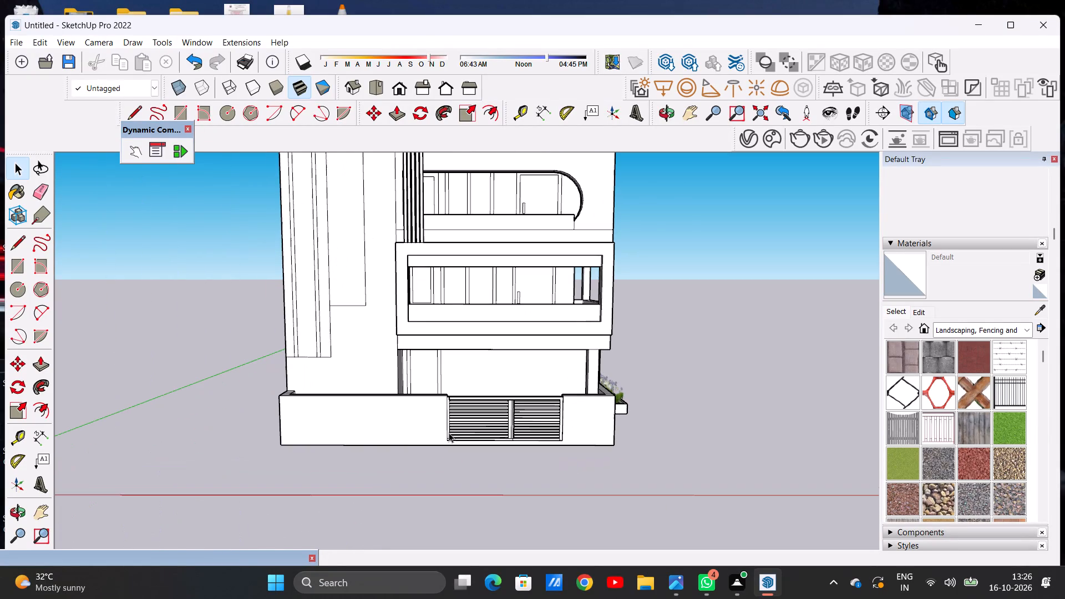
pyautogui.press('r')
pyautogui.moveTo(398, 464); pyautogui.dragTo(387, 573, button='middle')
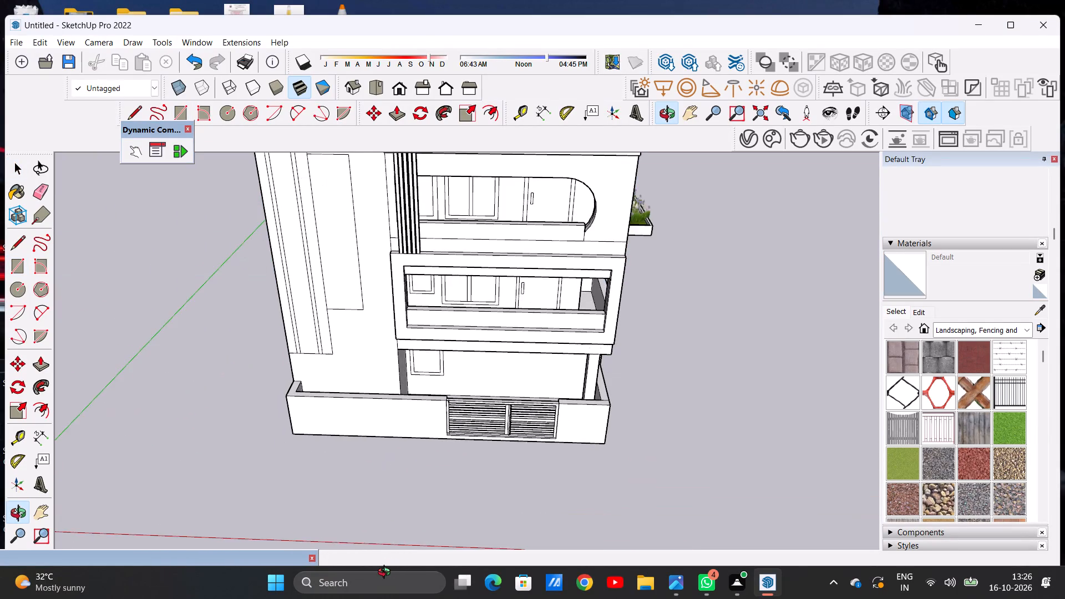
pyautogui.moveTo(387, 573); pyautogui.dragTo(427, 573, button='middle')
pyautogui.moveTo(484, 464); pyautogui.dragTo(457, 514, button='middle')
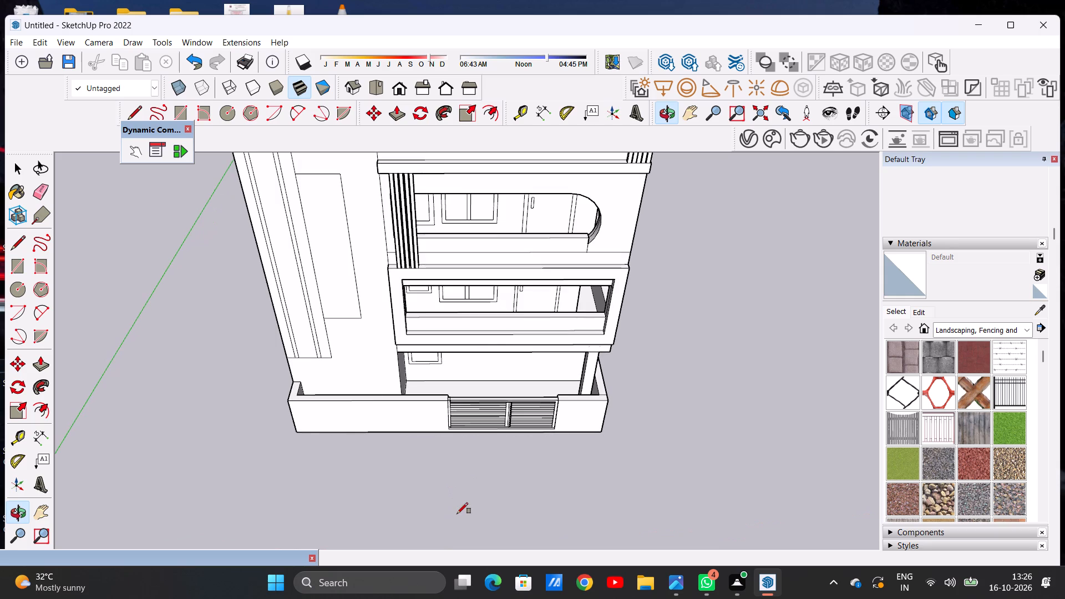
pyautogui.scroll(11, 458, 451)
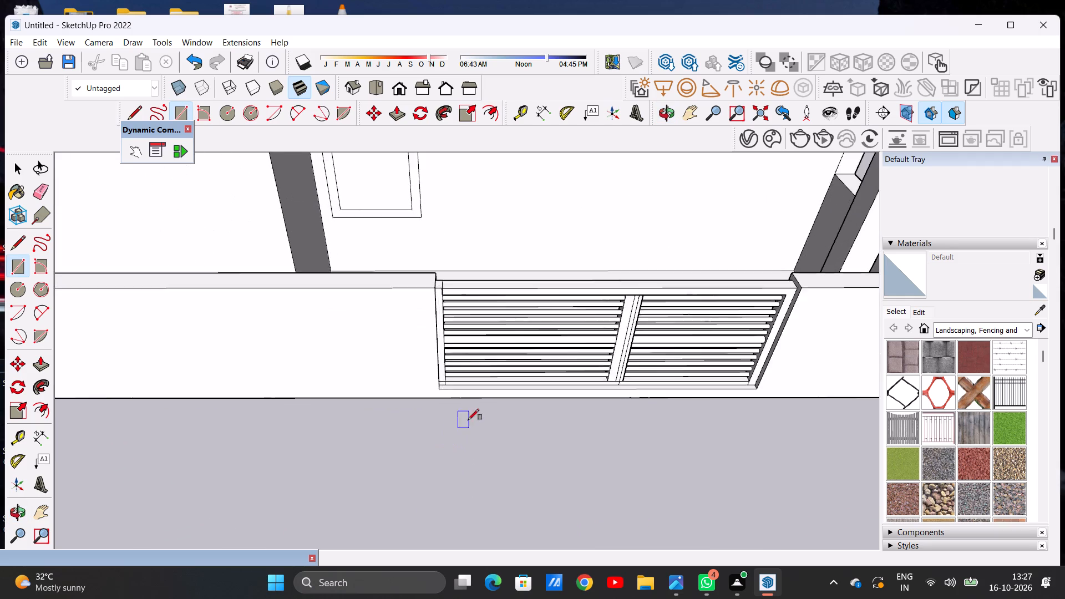
pyautogui.scroll(-8, 474, 420)
pyautogui.click(217, 412)
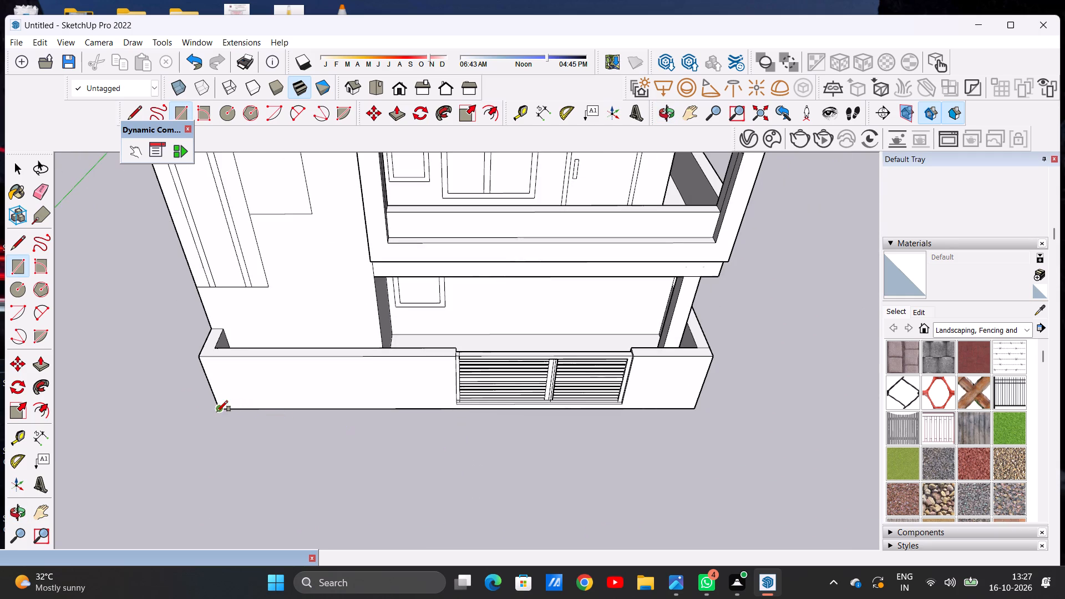
pyautogui.click(697, 405)
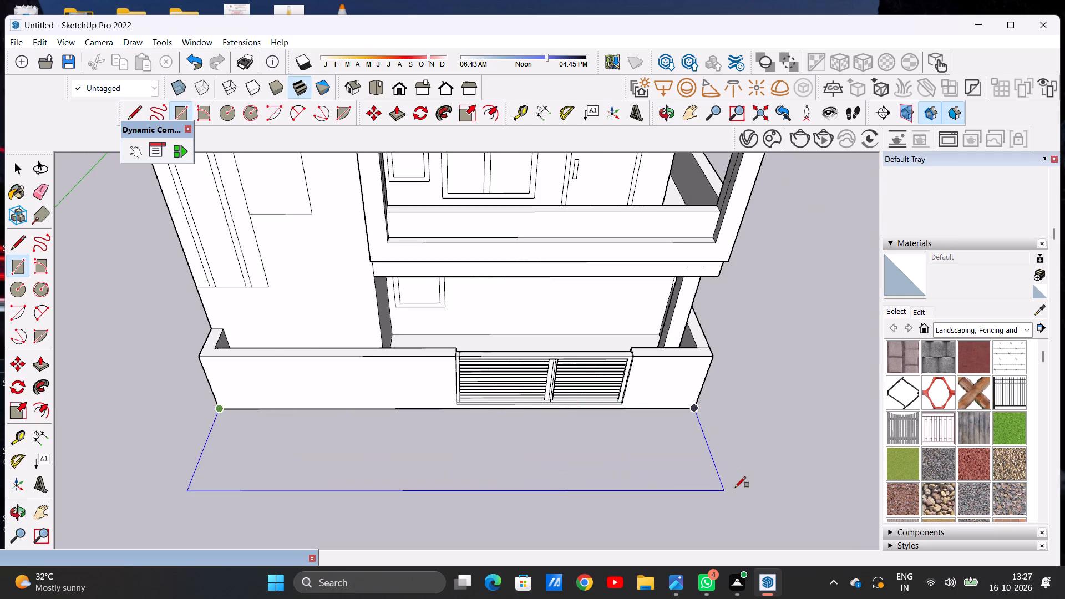
pyautogui.click(735, 488)
pyautogui.press('space')
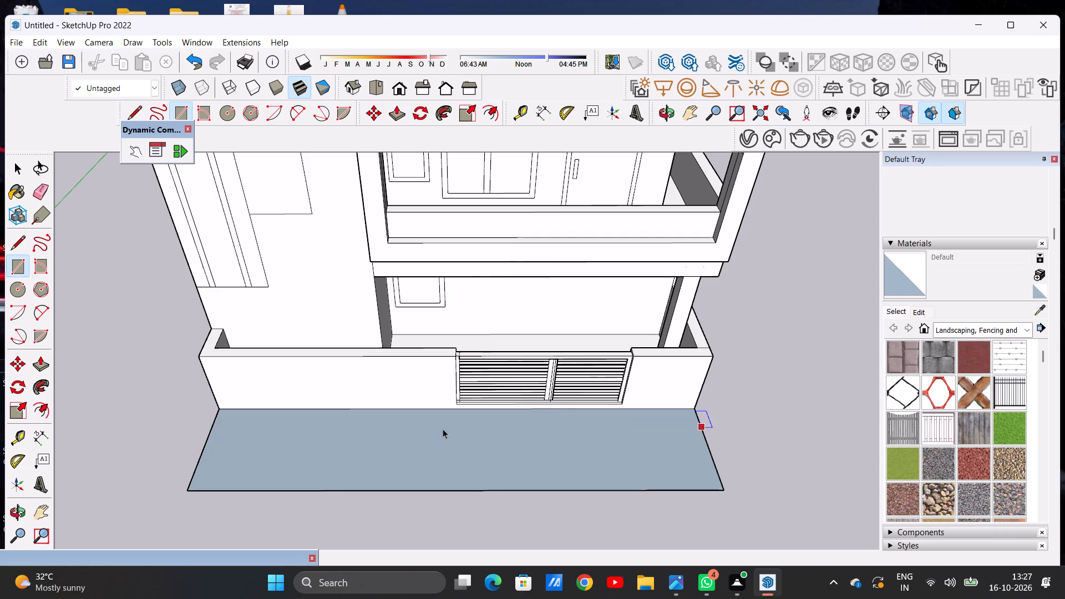
# Rotate the garden bed 90 degrees about its near bottom corner so its length runs parallel to the building's front.
pyautogui.scroll(-8, 428, 430)
pyautogui.scroll(-4, 584, 386)
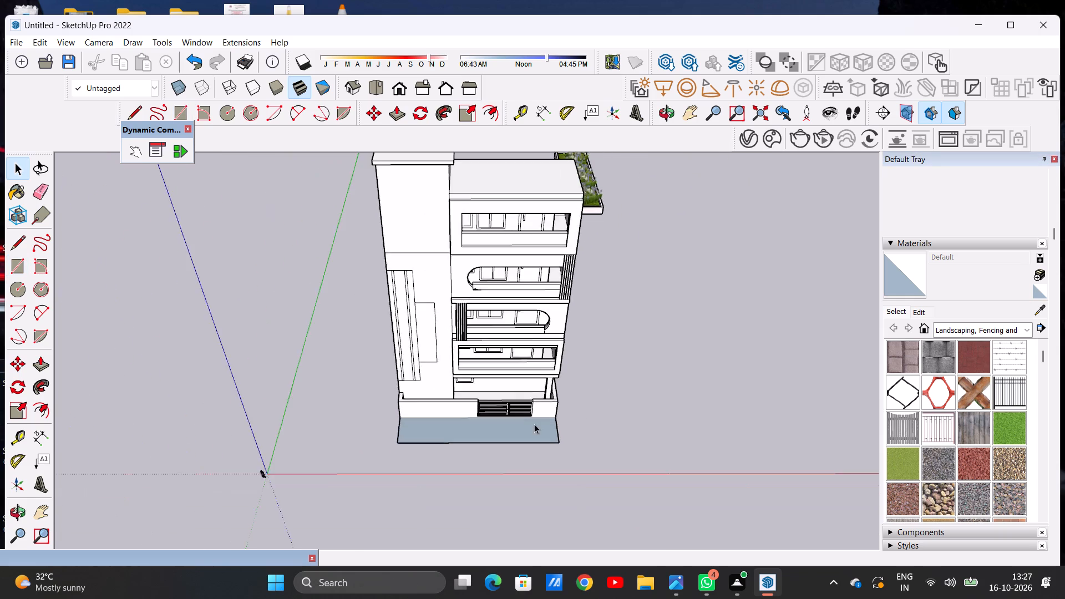
pyautogui.scroll(-5, 534, 424)
pyautogui.scroll(5, 576, 266)
pyautogui.click(574, 250)
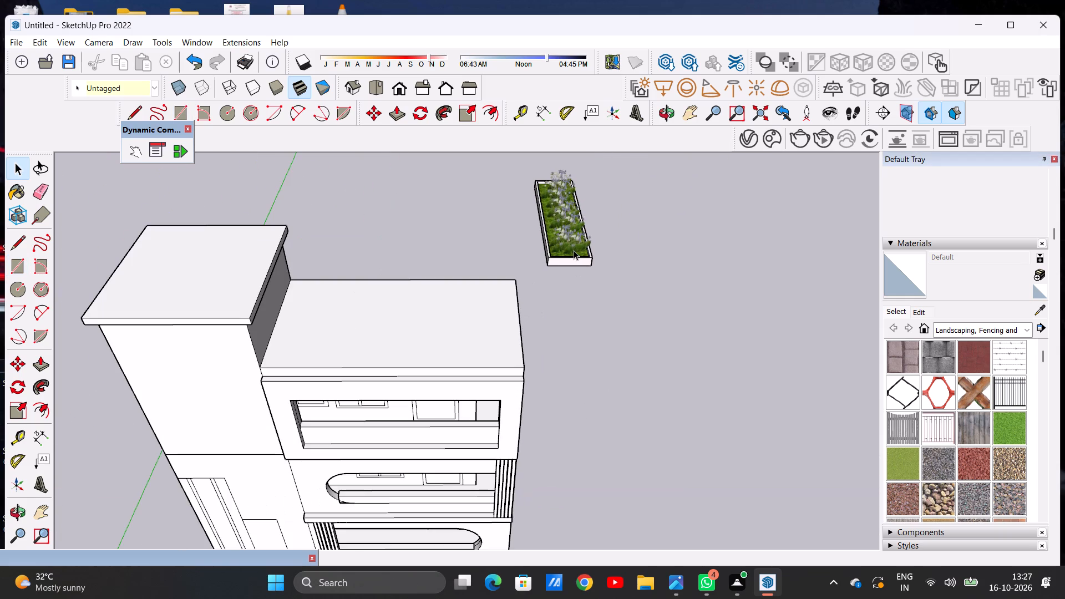
pyautogui.click(423, 112)
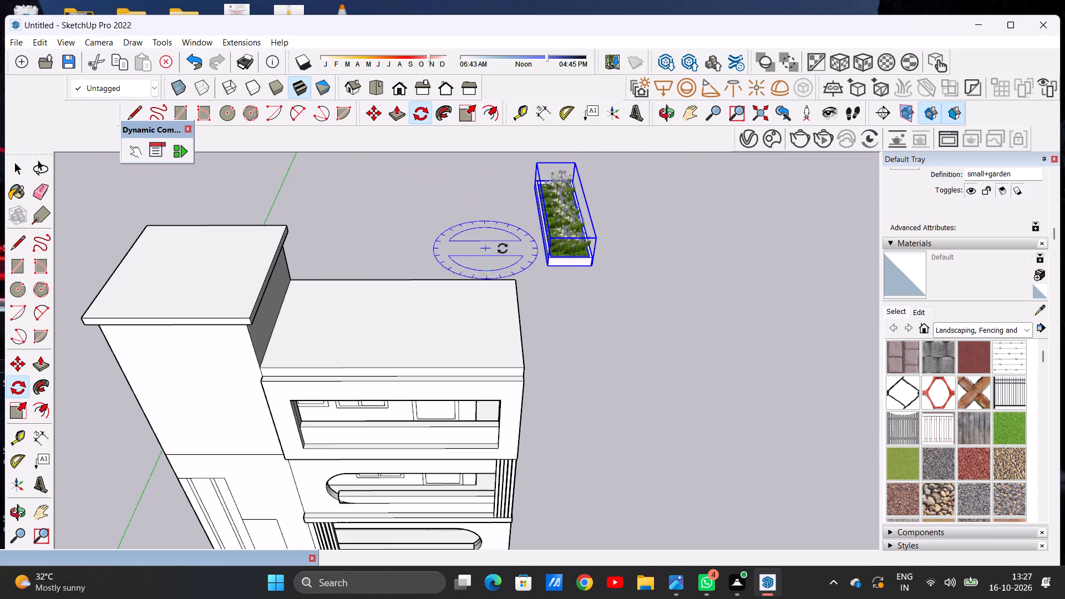
pyautogui.click(594, 270)
pyautogui.click(550, 267)
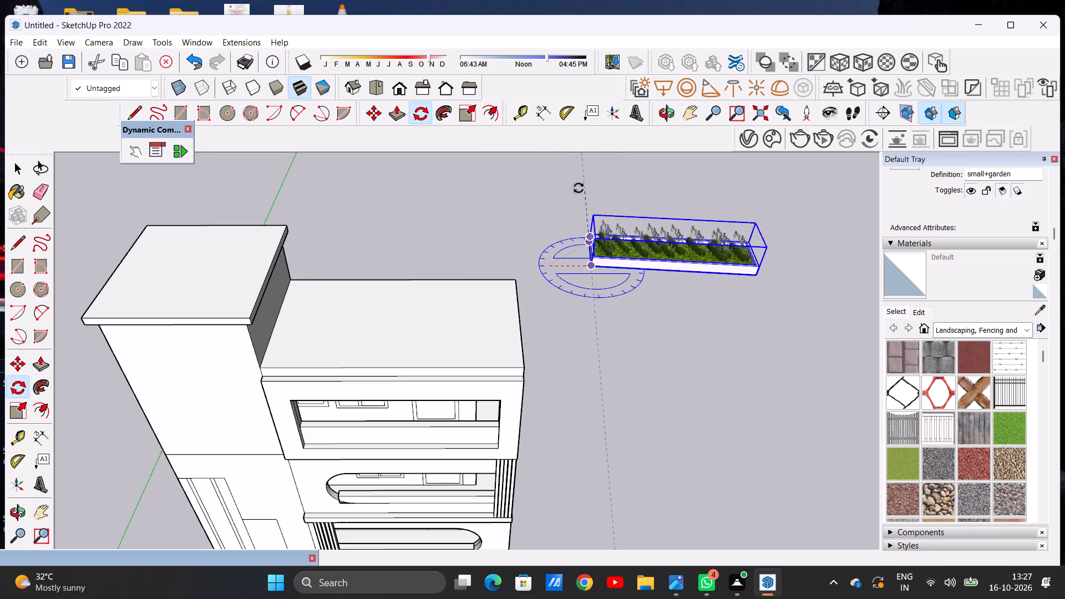
pyautogui.click(574, 187)
pyautogui.press('space')
pyautogui.press('space')
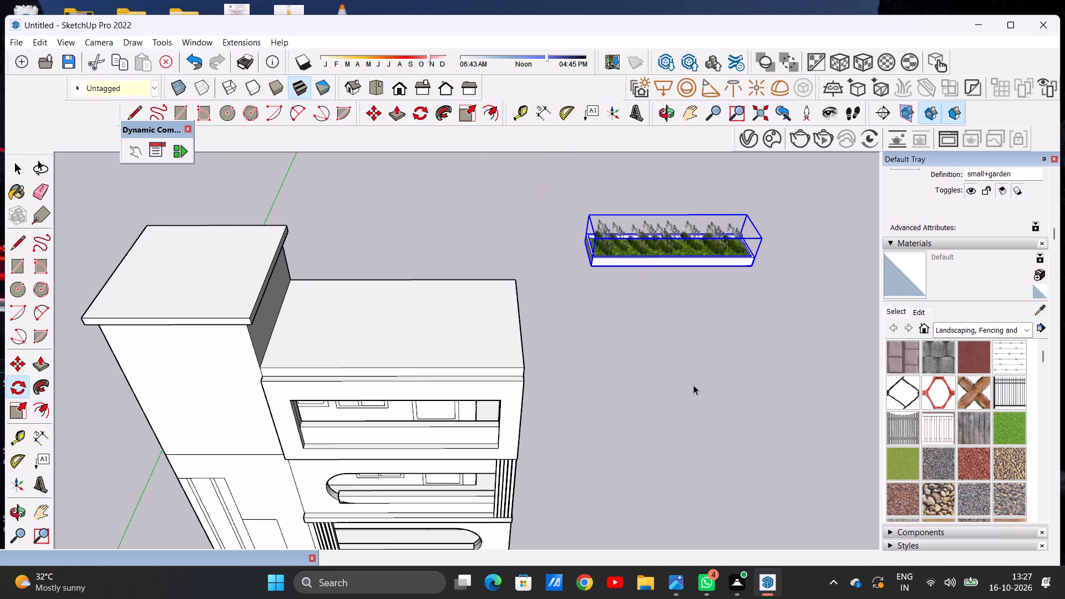
pyautogui.click(667, 378)
# Move the garden bed by its near bottom corner to open ground beside the building, near the front rectangle.
pyautogui.scroll(-6, 587, 364)
pyautogui.scroll(4, 622, 300)
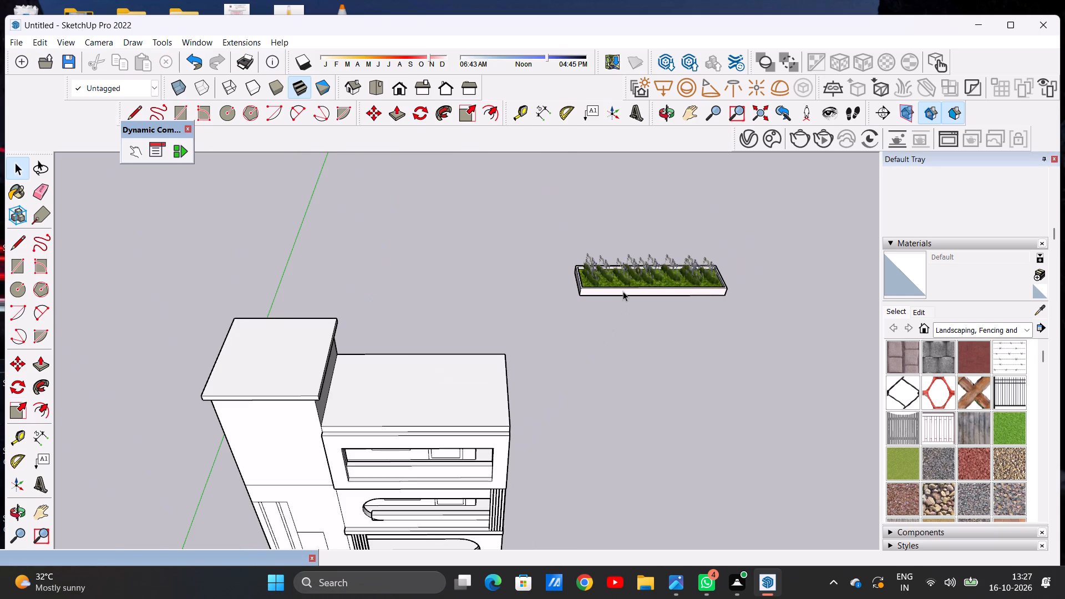
pyautogui.click(623, 291)
pyautogui.press('m')
pyautogui.click(580, 303)
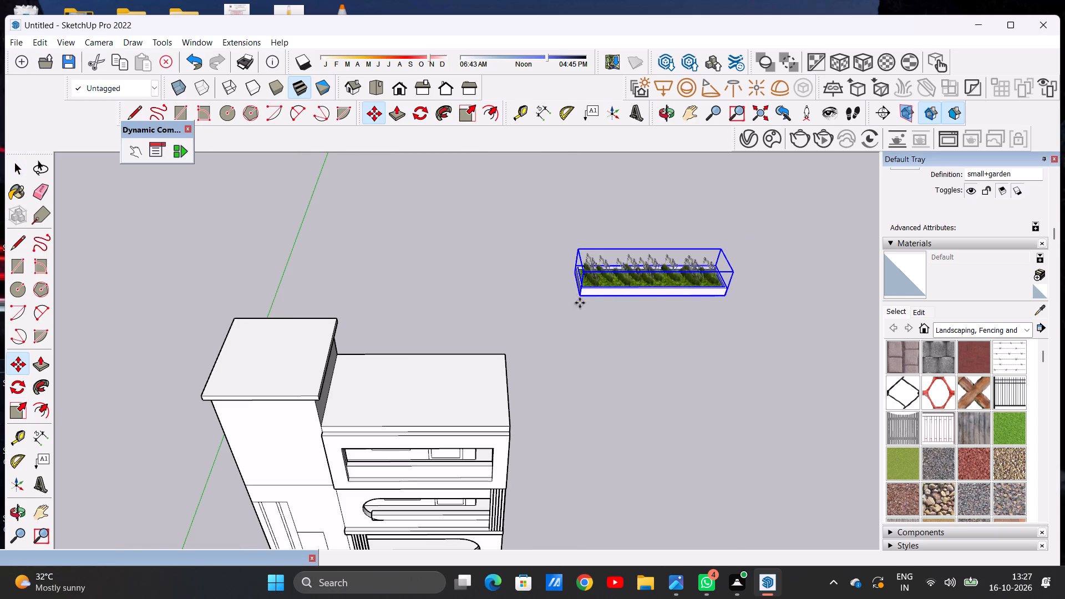
pyautogui.scroll(-13, 532, 373)
pyautogui.scroll(11, 478, 429)
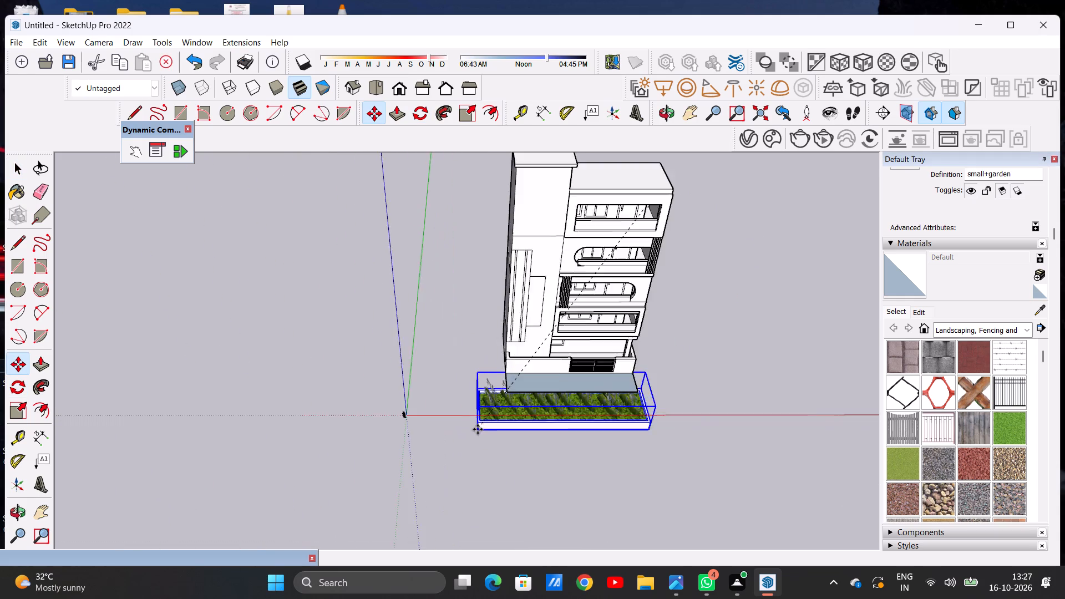
pyautogui.scroll(5, 478, 429)
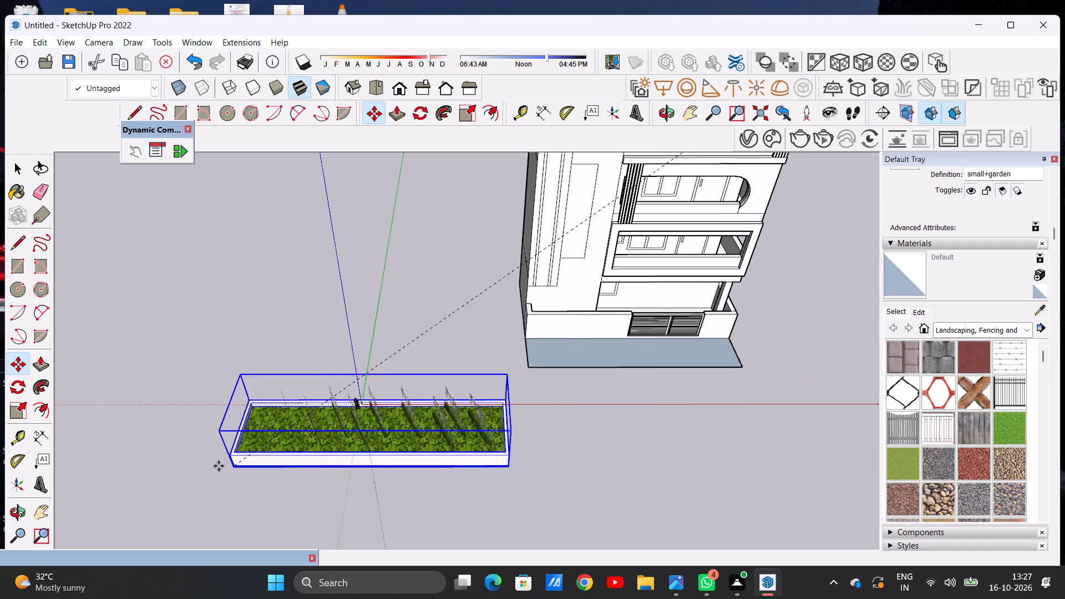
pyautogui.scroll(-9, 219, 466)
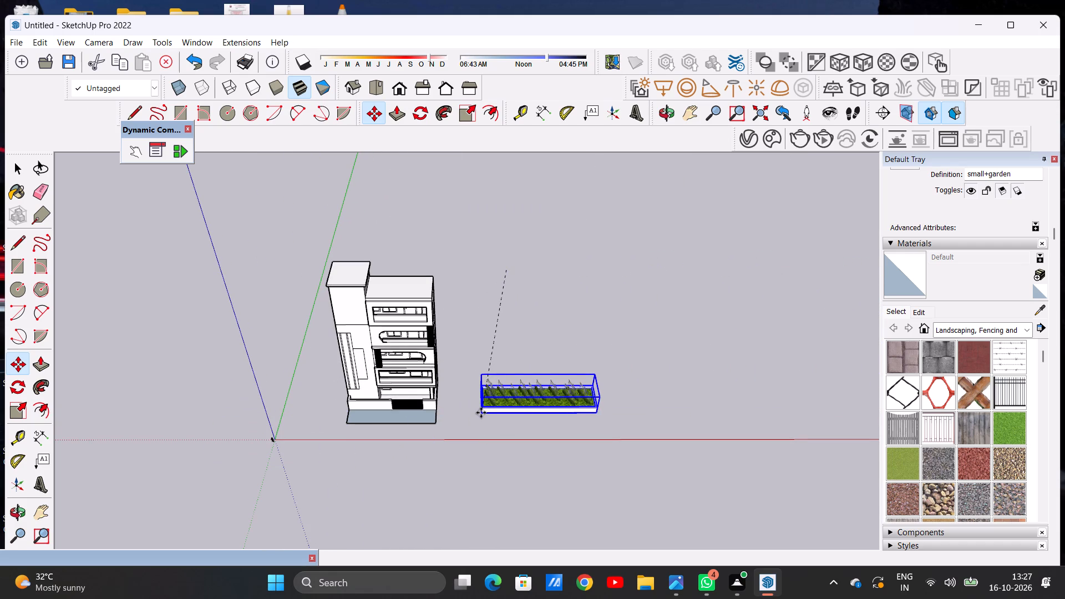
pyautogui.click(481, 413)
pyautogui.press('space')
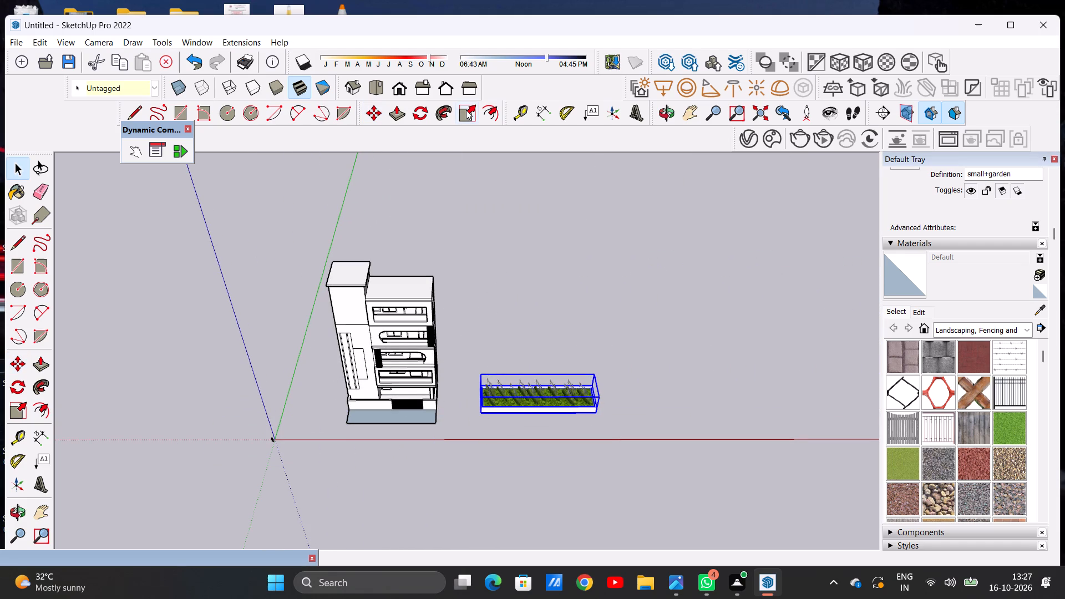
# Scale the garden bed to about half its length along the red axis by moving its far end face inward.
pyautogui.click(466, 110)
pyautogui.scroll(8, 515, 387)
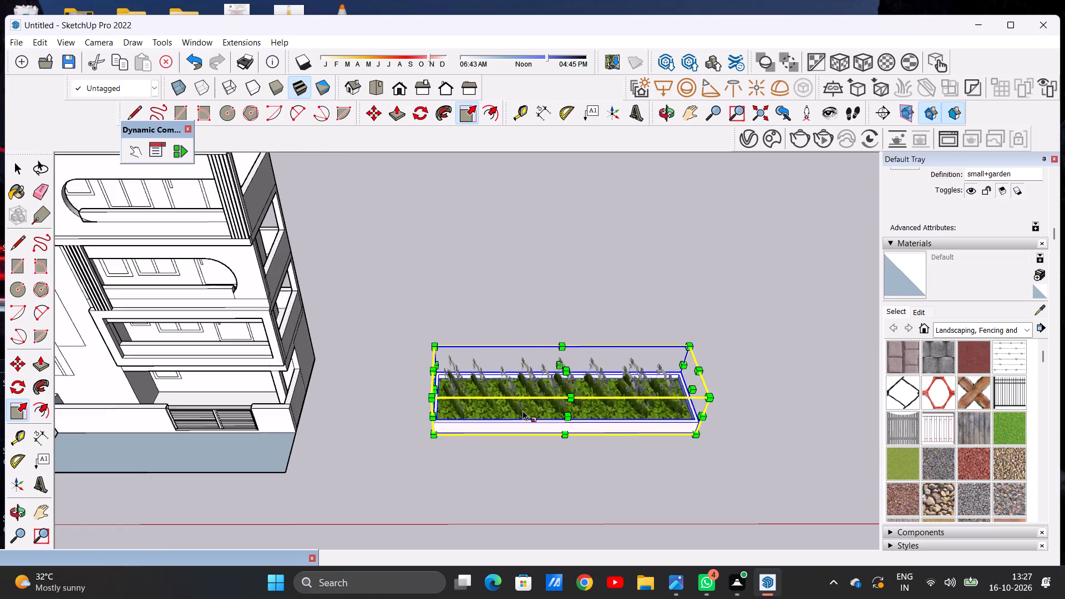
pyautogui.scroll(3, 513, 414)
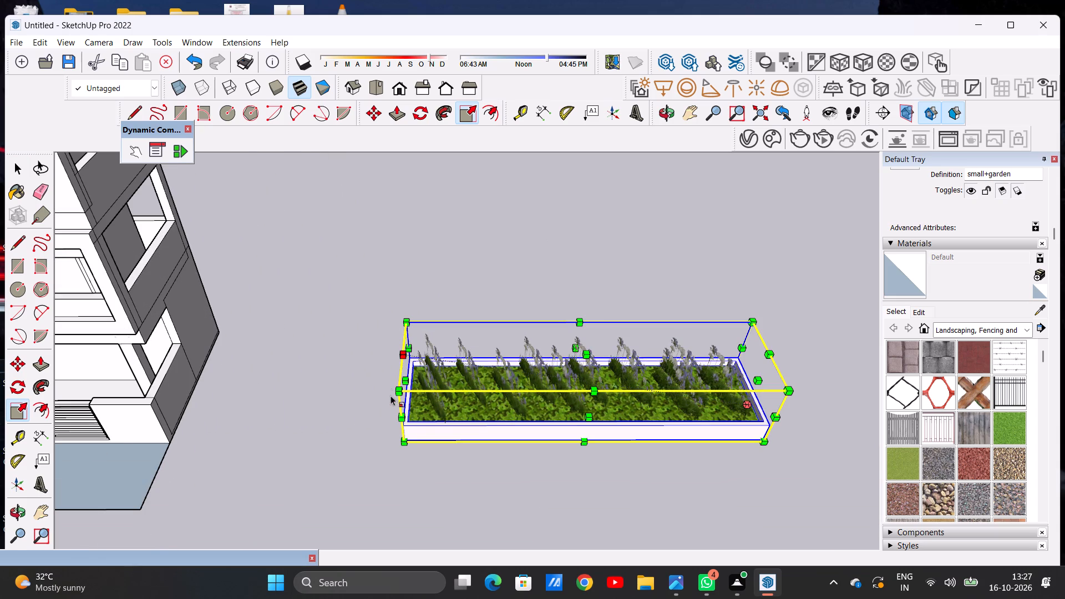
pyautogui.click(759, 379)
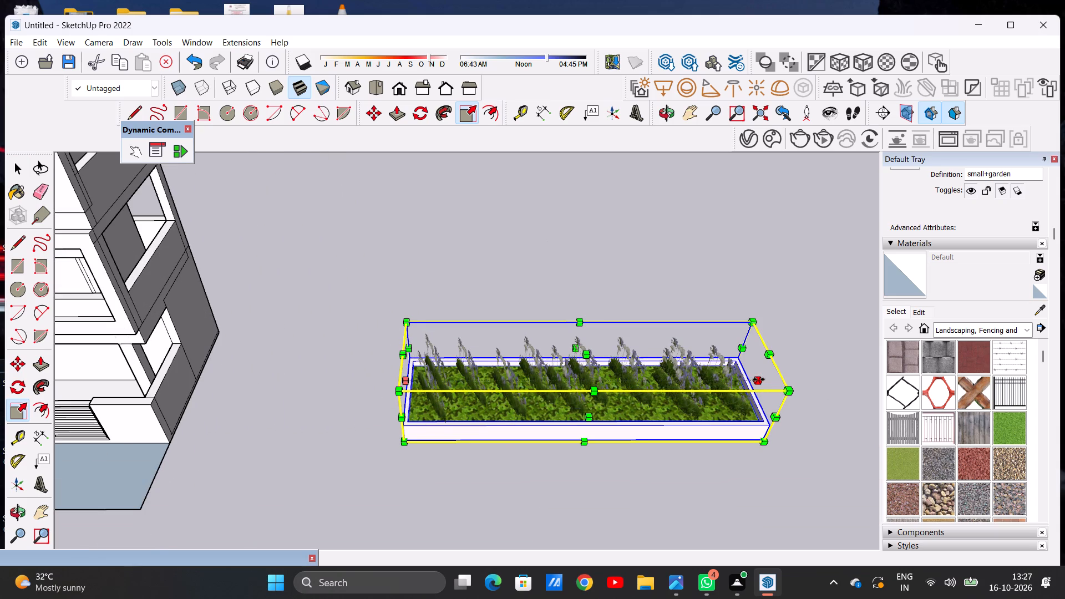
pyautogui.click(574, 383)
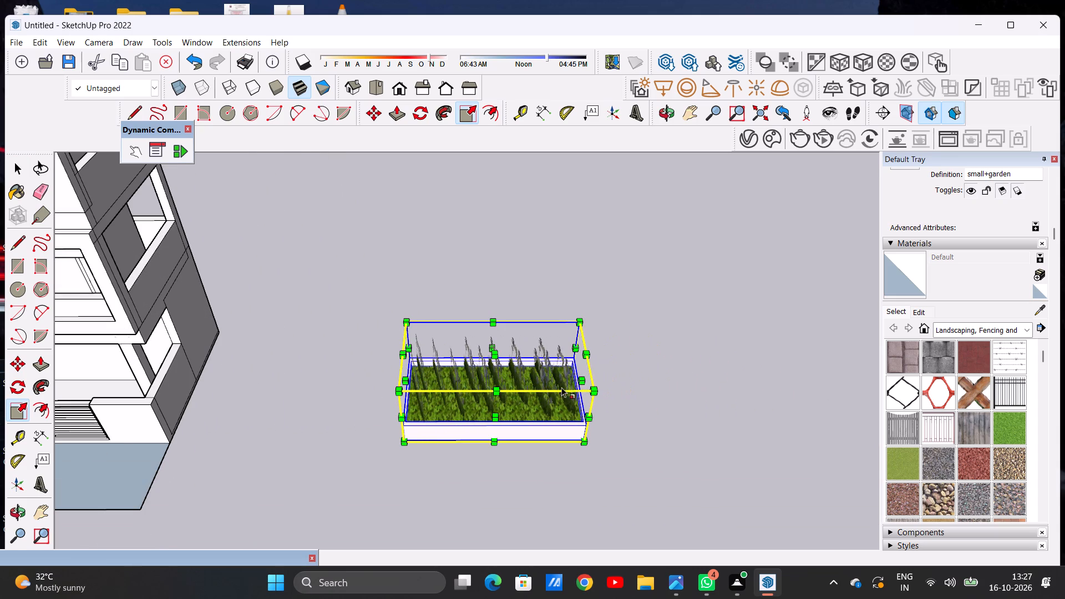
# Scale the garden bed to about half its depth by moving its front face inward along the green axis.
pyautogui.click(498, 414)
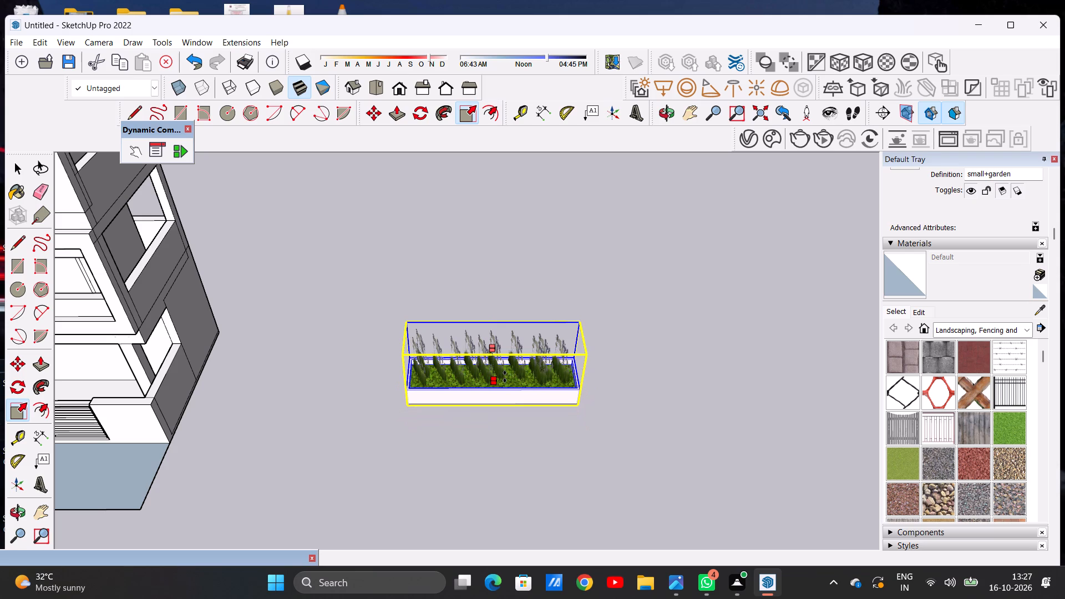
pyautogui.click(505, 377)
# Scale the garden bed to about half its height by lowering its top face along the blue axis.
pyautogui.click(495, 337)
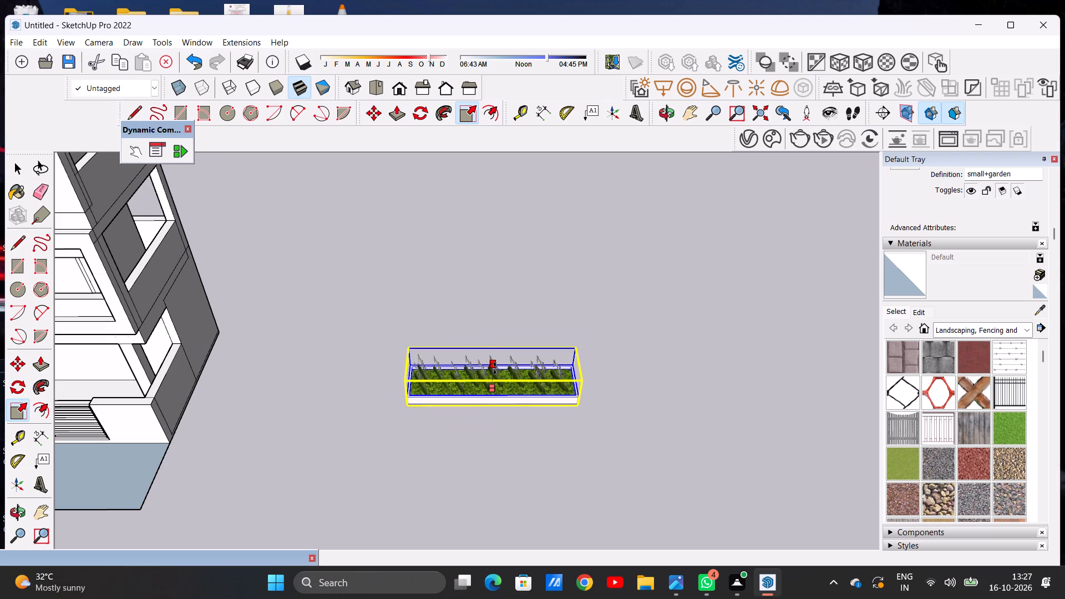
pyautogui.click(495, 368)
pyautogui.press('space')
pyautogui.click(549, 439)
# Examine the resized garden bed's planting and its size relative to the building.
pyautogui.scroll(-2, 508, 464)
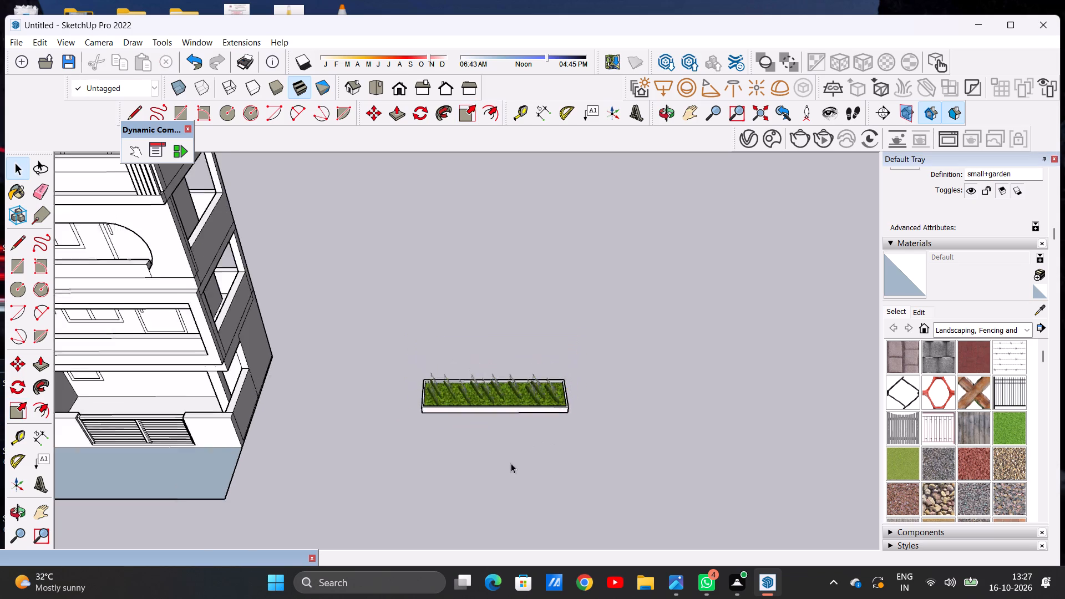
pyautogui.scroll(-2, 511, 463)
pyautogui.moveTo(515, 379); pyautogui.dragTo(523, 331, button='middle')
pyautogui.scroll(11, 427, 497)
pyautogui.scroll(-1, 464, 417)
pyautogui.scroll(12, 464, 417)
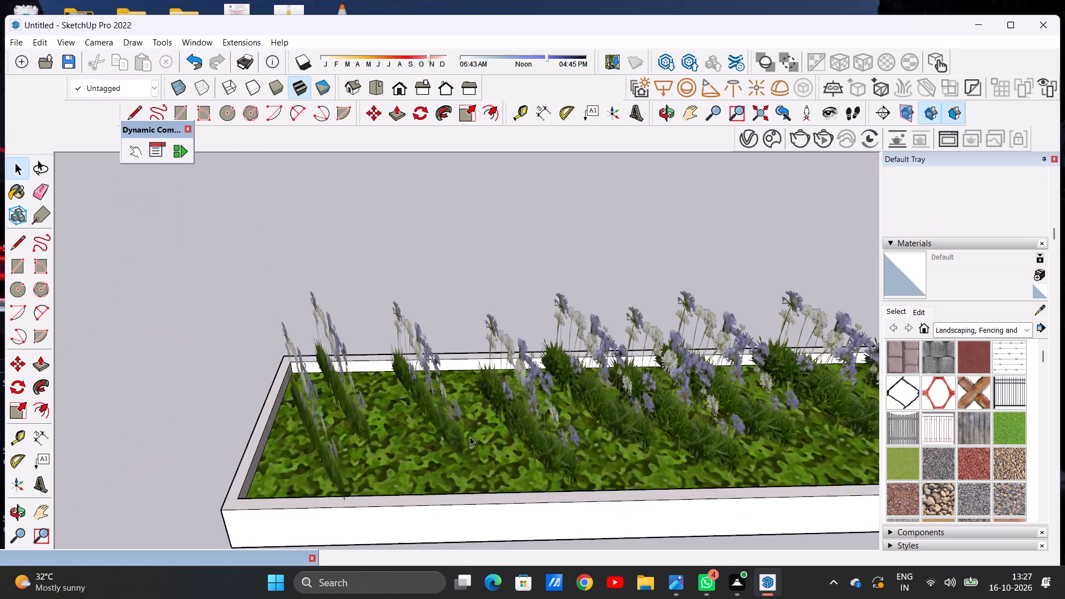
pyautogui.scroll(2, 470, 436)
pyautogui.scroll(-20, 470, 436)
pyautogui.scroll(-5, 470, 436)
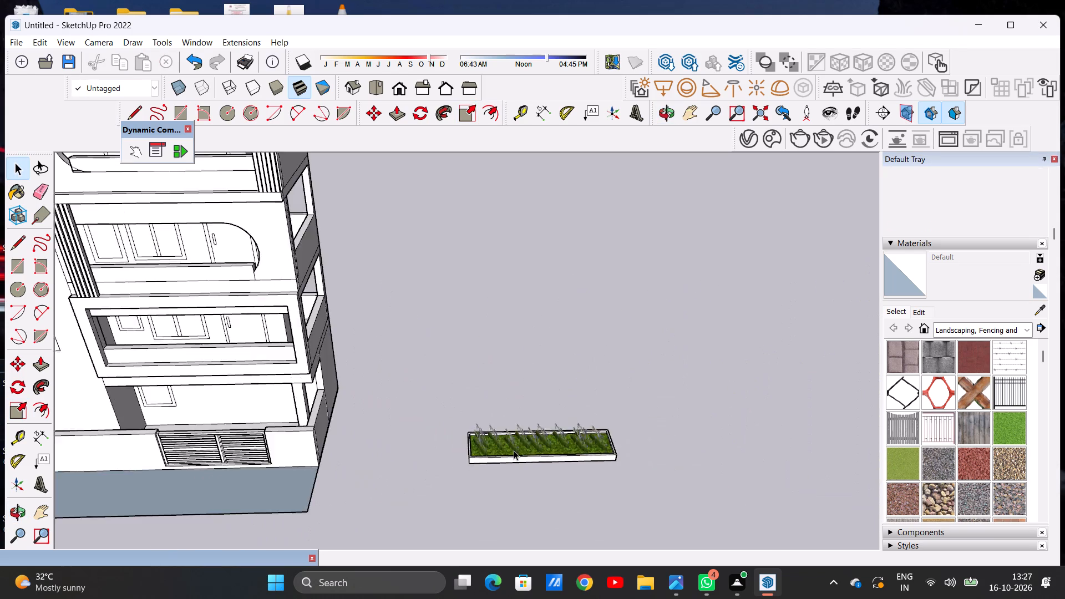
pyautogui.scroll(-4, 514, 450)
pyautogui.scroll(3, 529, 458)
# Move the garden bed by its near bottom corner onto the front rectangle's outer corner, on the side away from the gate.
pyautogui.click(525, 455)
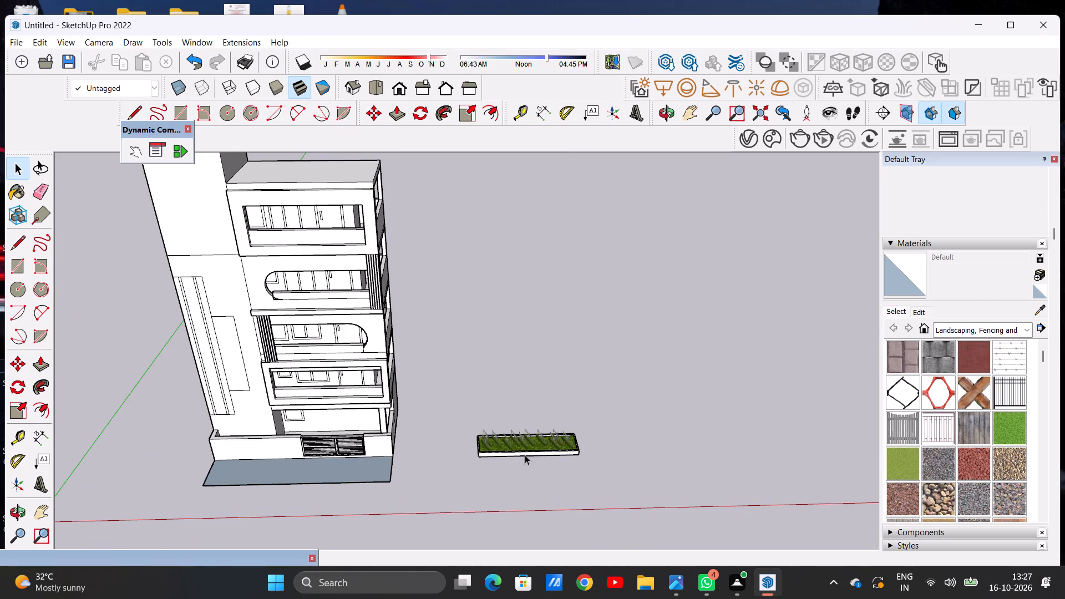
pyautogui.press('m')
pyautogui.click(471, 456)
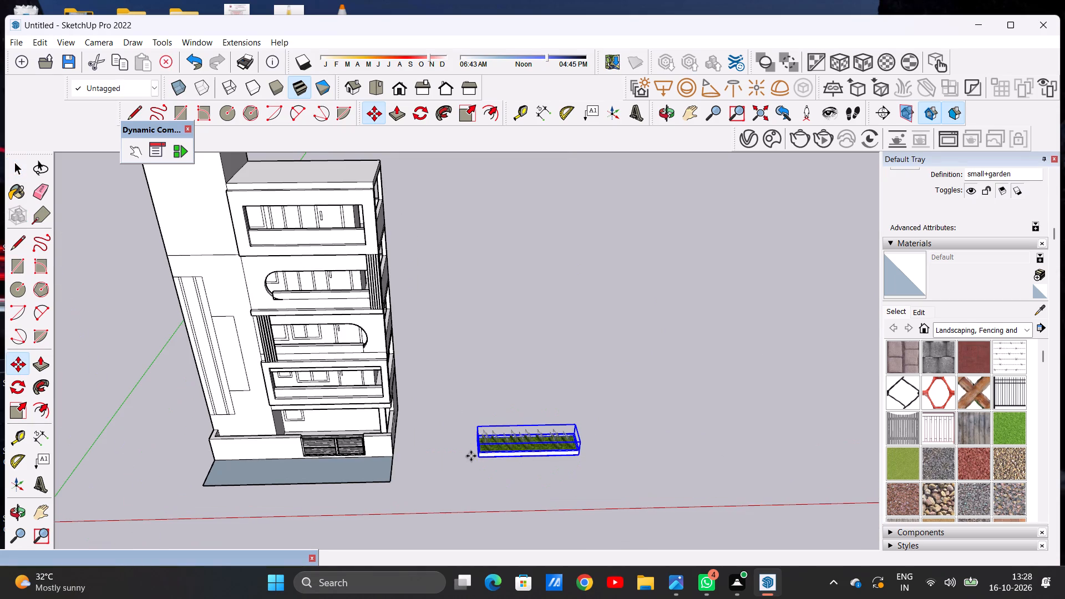
pyautogui.scroll(8, 229, 468)
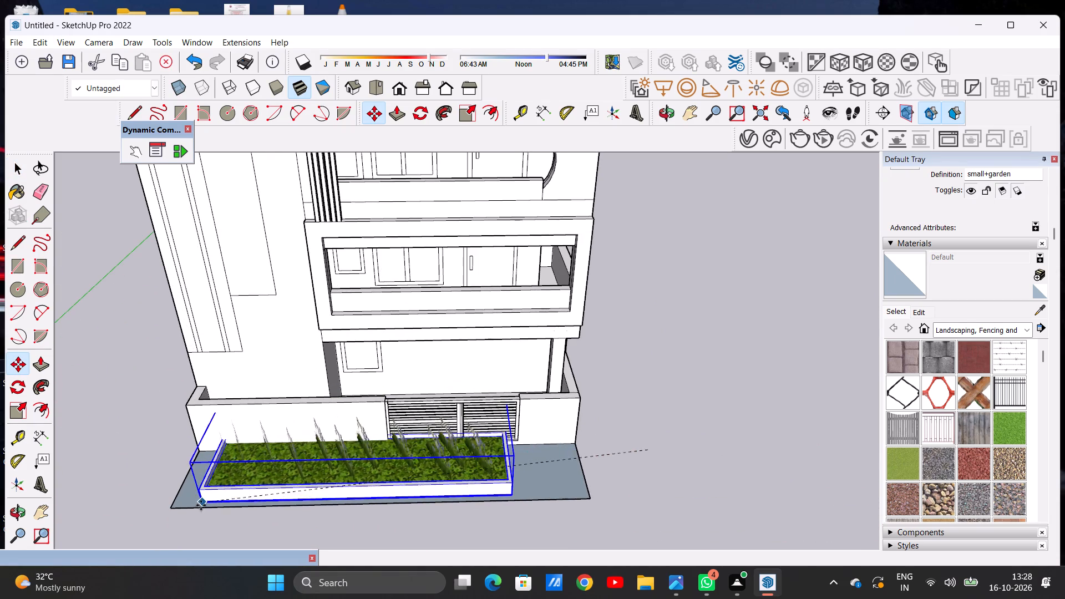
pyautogui.scroll(-7, 270, 494)
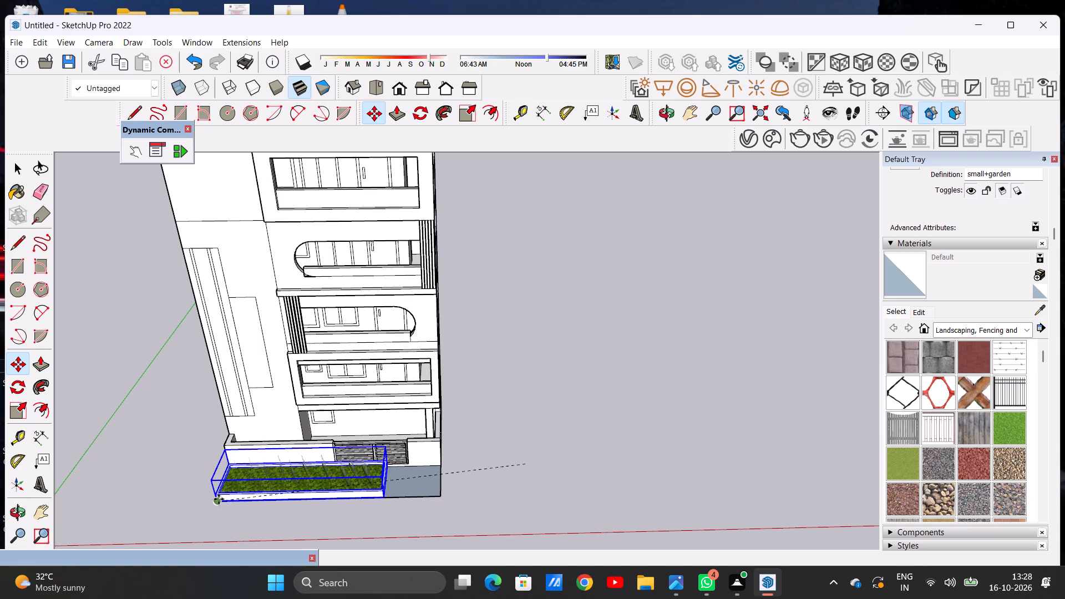
pyautogui.click(219, 499)
pyautogui.press('space')
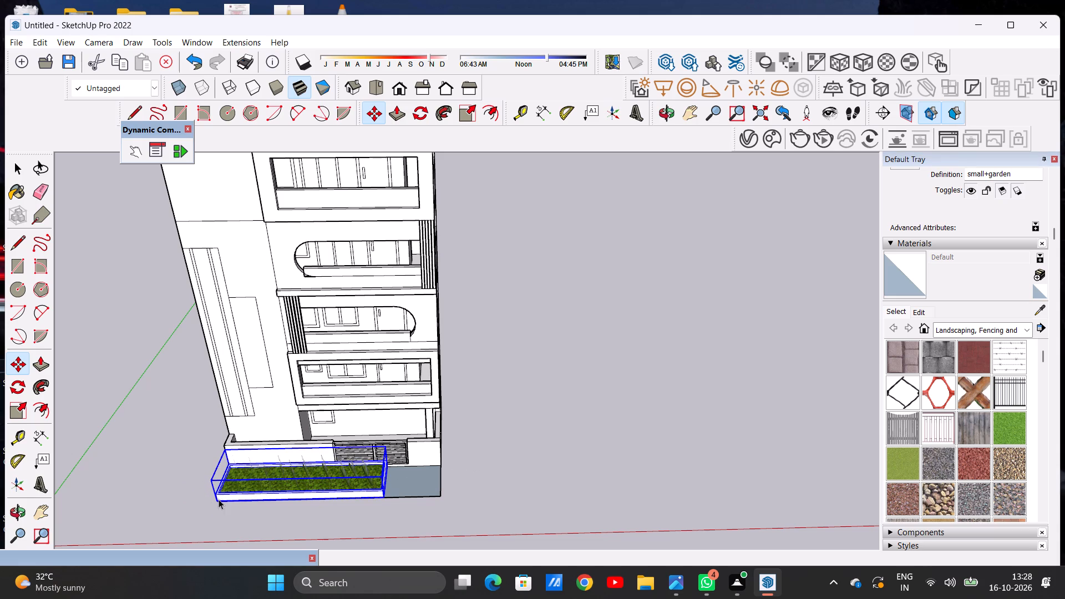
pyautogui.click(607, 436)
# Shorten the garden bed along the front by scaling its gate-side end face back to the near edge of the gate.
pyautogui.scroll(6, 336, 478)
pyautogui.scroll(-3, 338, 456)
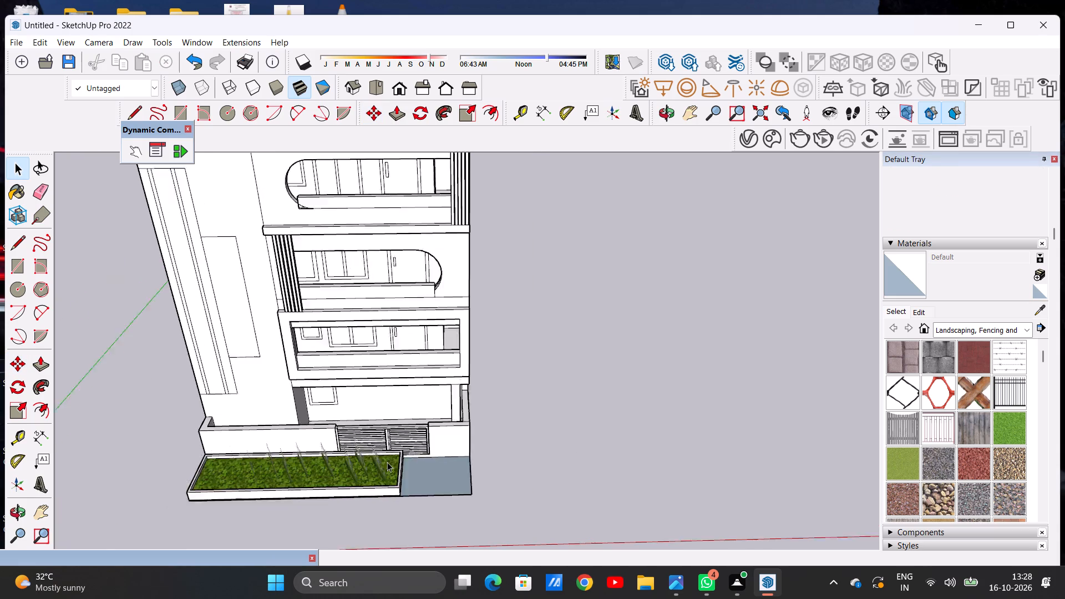
pyautogui.scroll(-3, 387, 462)
pyautogui.moveTo(411, 475); pyautogui.dragTo(337, 387, button='middle')
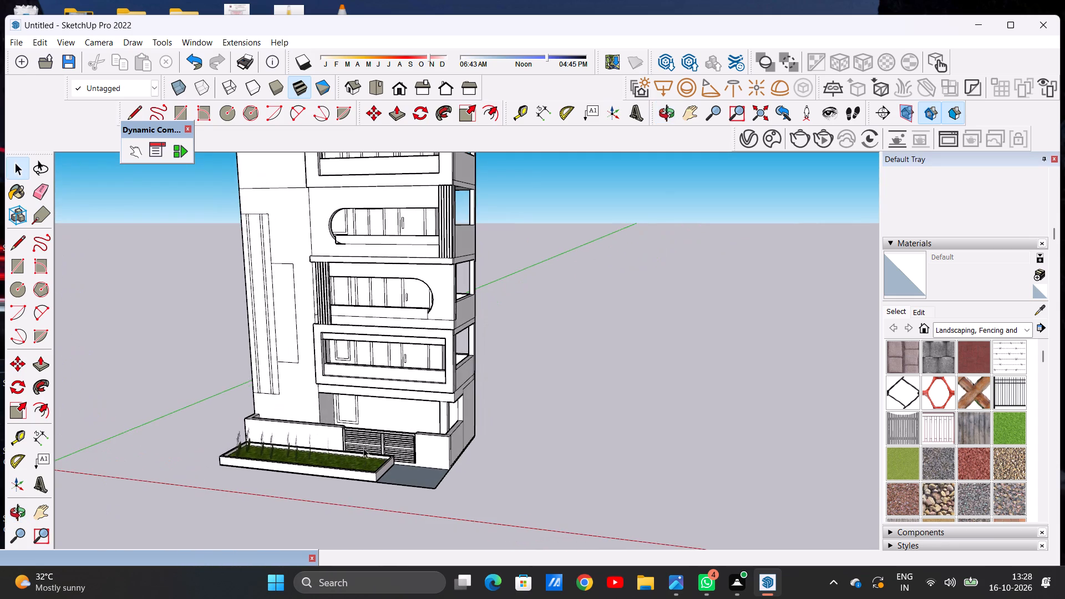
pyautogui.moveTo(377, 455); pyautogui.dragTo(289, 428, button='middle')
pyautogui.scroll(3, 415, 457)
pyautogui.scroll(-1, 403, 455)
pyautogui.scroll(7, 401, 455)
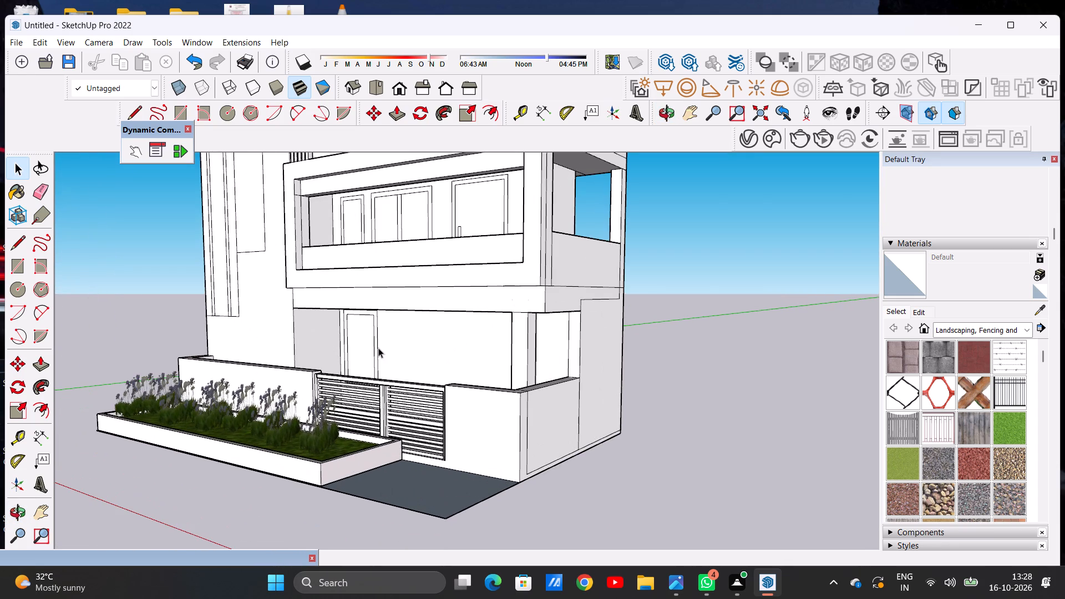
pyautogui.click(463, 113)
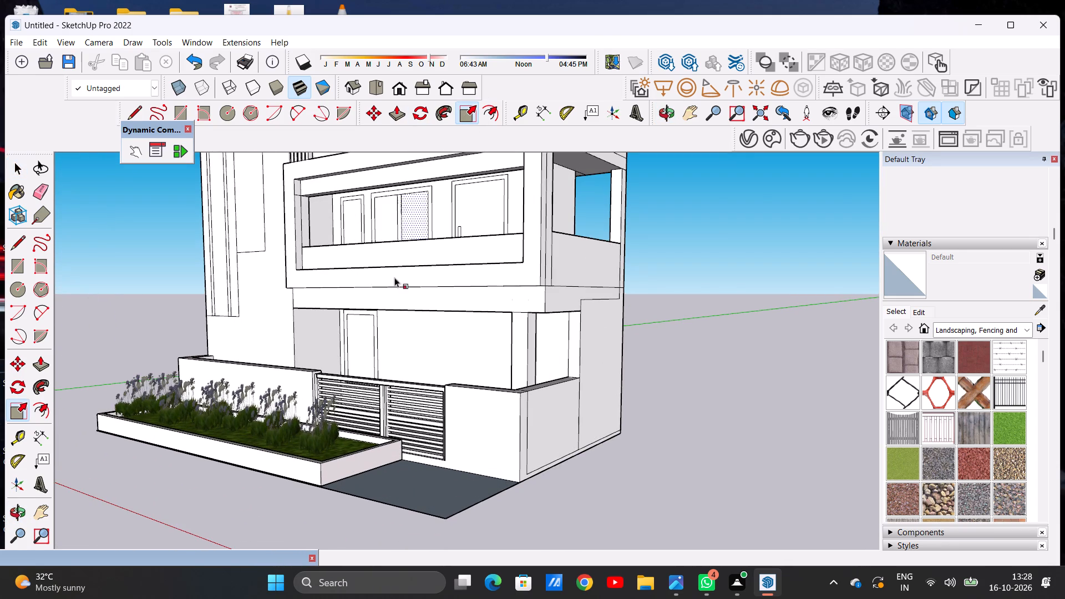
pyautogui.click(317, 454)
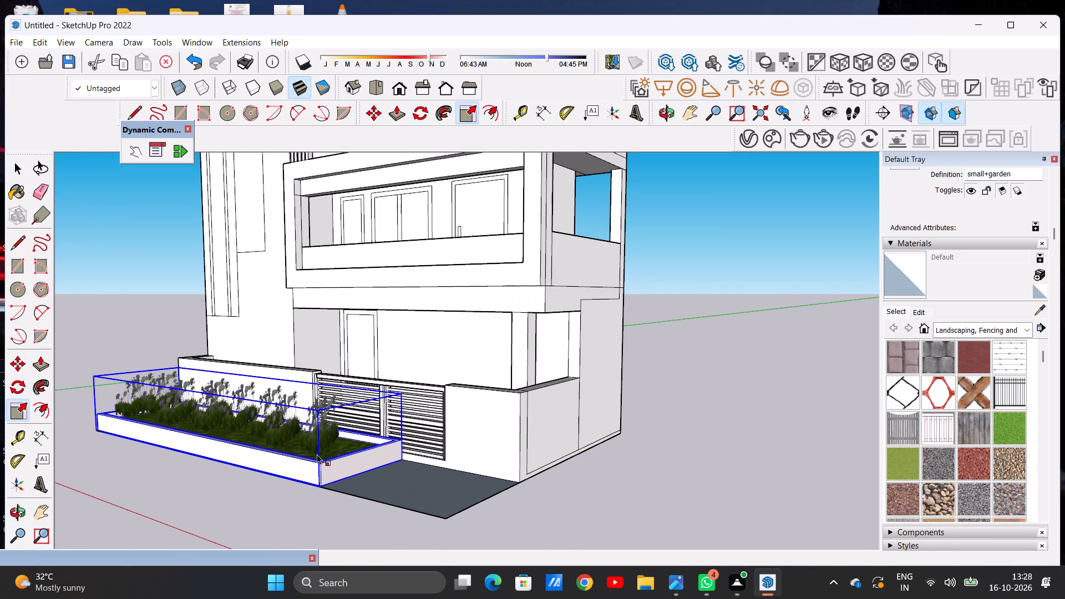
pyautogui.click(367, 471)
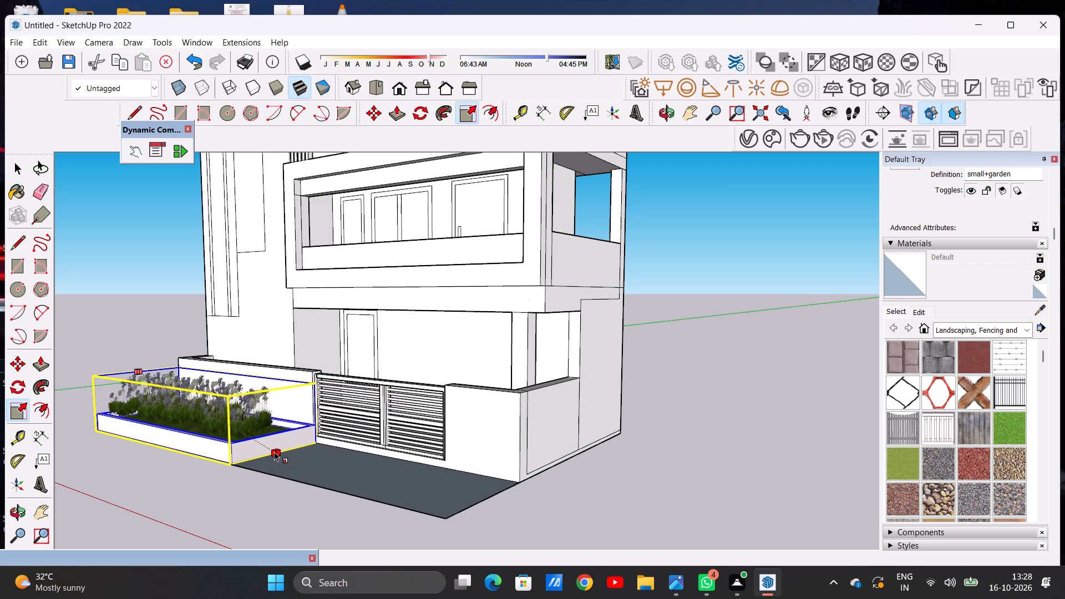
pyautogui.click(274, 451)
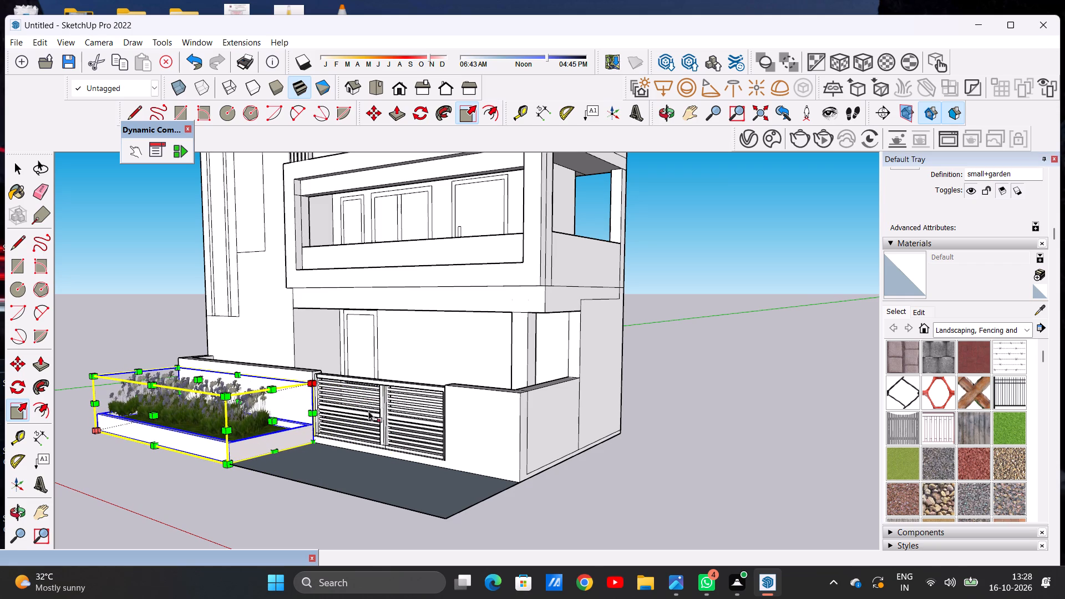
# Scale the placed garden bed down again to about half its height by lowering its top face.
pyautogui.click(198, 376)
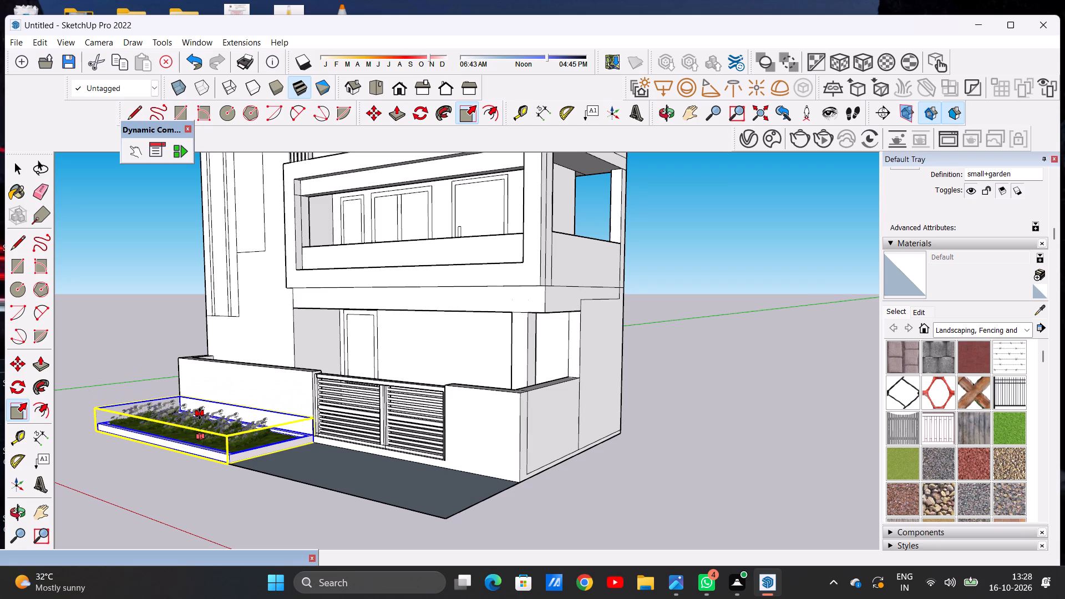
pyautogui.click(200, 414)
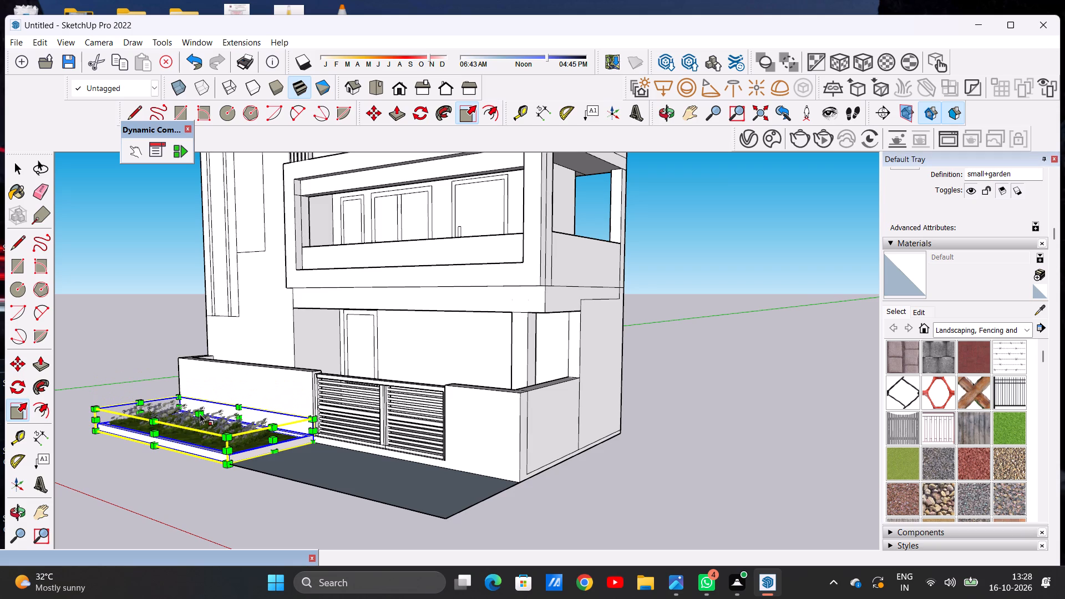
pyautogui.press('space')
pyautogui.click(766, 476)
# Examine the lowered garden bed and its flowers against the boundary wall, both from the front and close up.
pyautogui.scroll(-7, 413, 415)
pyautogui.moveTo(266, 429); pyautogui.dragTo(405, 509, button='middle')
pyautogui.scroll(-6, 359, 463)
pyautogui.scroll(7, 346, 470)
pyautogui.scroll(-1, 349, 476)
pyautogui.scroll(3, 349, 476)
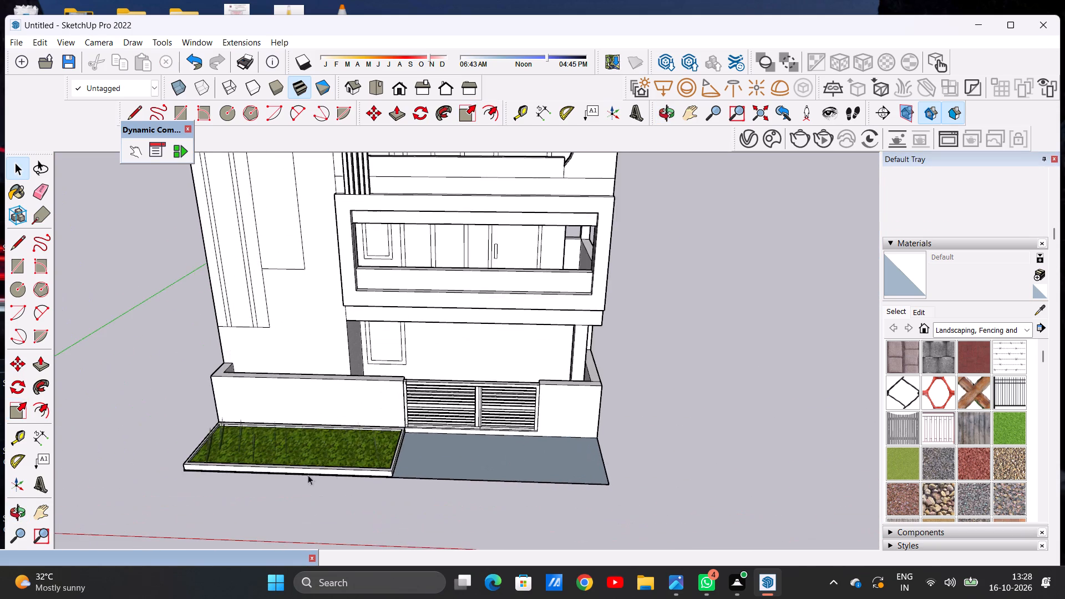
pyautogui.moveTo(222, 456); pyautogui.dragTo(341, 384, button='middle')
pyautogui.scroll(8, 251, 450)
pyautogui.scroll(-1, 251, 481)
pyautogui.scroll(11, 251, 481)
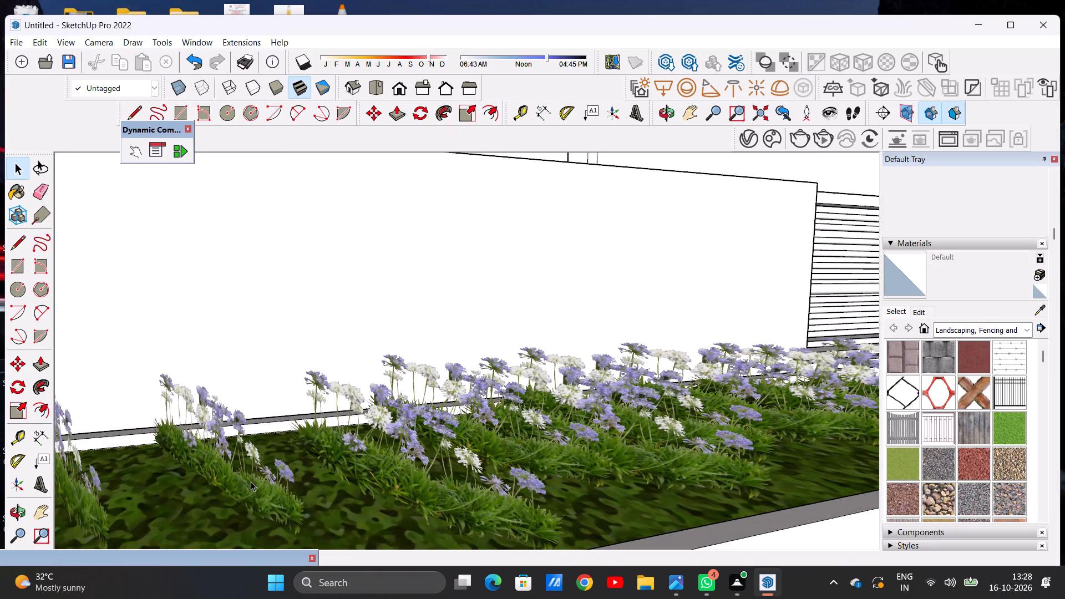
pyautogui.scroll(-20, 319, 450)
pyautogui.scroll(-1, 319, 450)
pyautogui.moveTo(386, 455); pyautogui.dragTo(308, 432, button='middle')
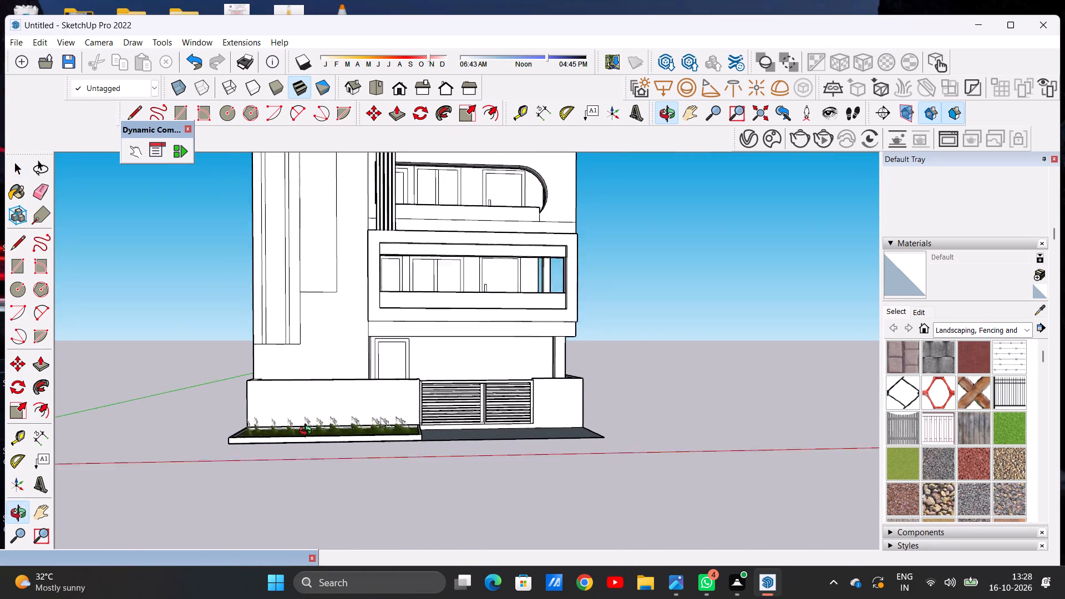
pyautogui.moveTo(308, 432); pyautogui.dragTo(290, 459, button='middle')
pyautogui.scroll(5, 300, 437)
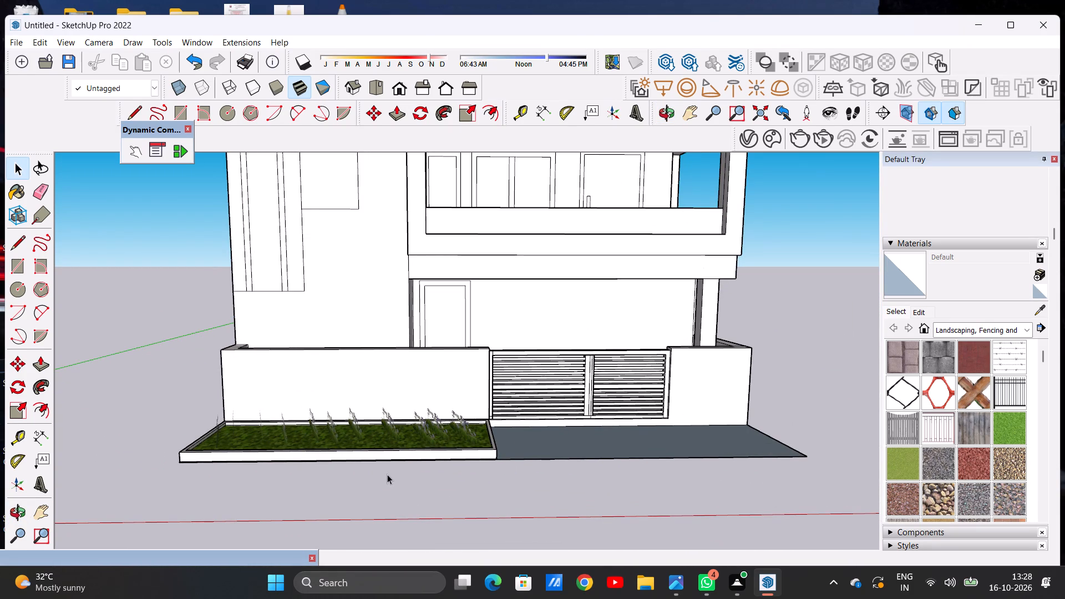
pyautogui.scroll(9, 388, 434)
pyautogui.scroll(-1, 378, 418)
pyautogui.moveTo(440, 407); pyautogui.dragTo(286, 411, button='middle')
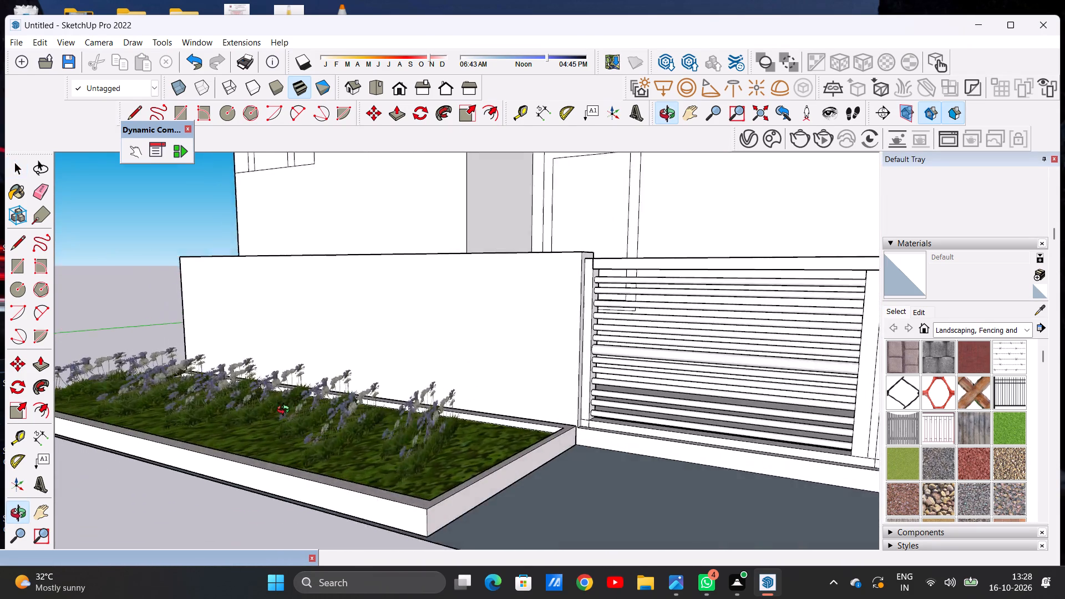
pyautogui.moveTo(286, 411); pyautogui.dragTo(224, 396, button='middle')
pyautogui.scroll(13, 306, 409)
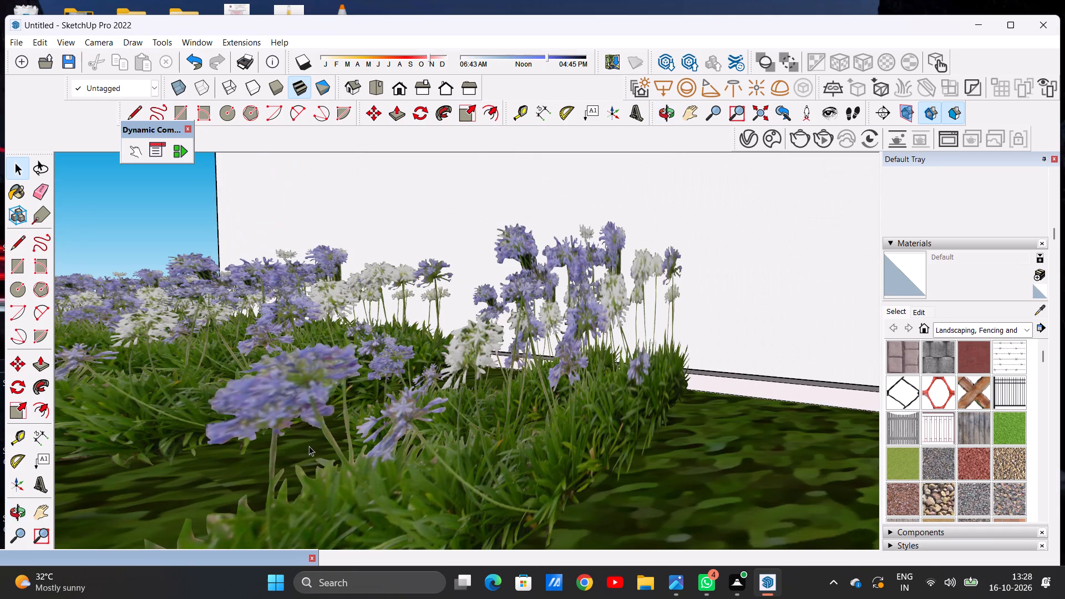
pyautogui.scroll(-20, 321, 383)
pyautogui.scroll(-9, 321, 383)
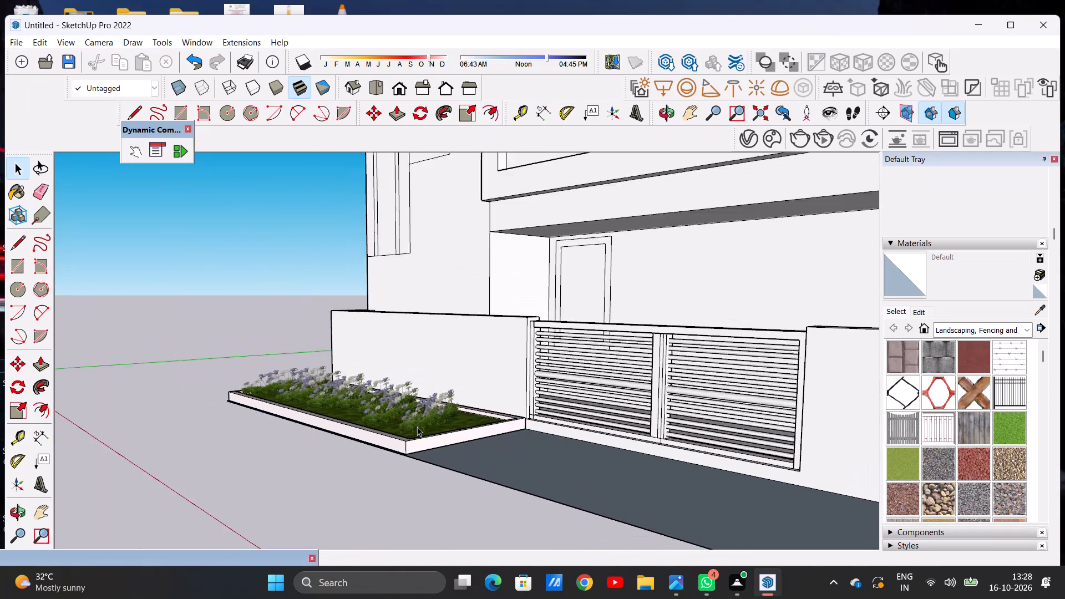
# Examine how the garden bed's corners and edges fit the front rectangle, boundary wall and gate, and the overall building front.
pyautogui.scroll(-4, 417, 427)
pyautogui.moveTo(373, 459); pyautogui.dragTo(483, 444, button='middle')
pyautogui.scroll(20, 454, 444)
pyautogui.scroll(1, 454, 444)
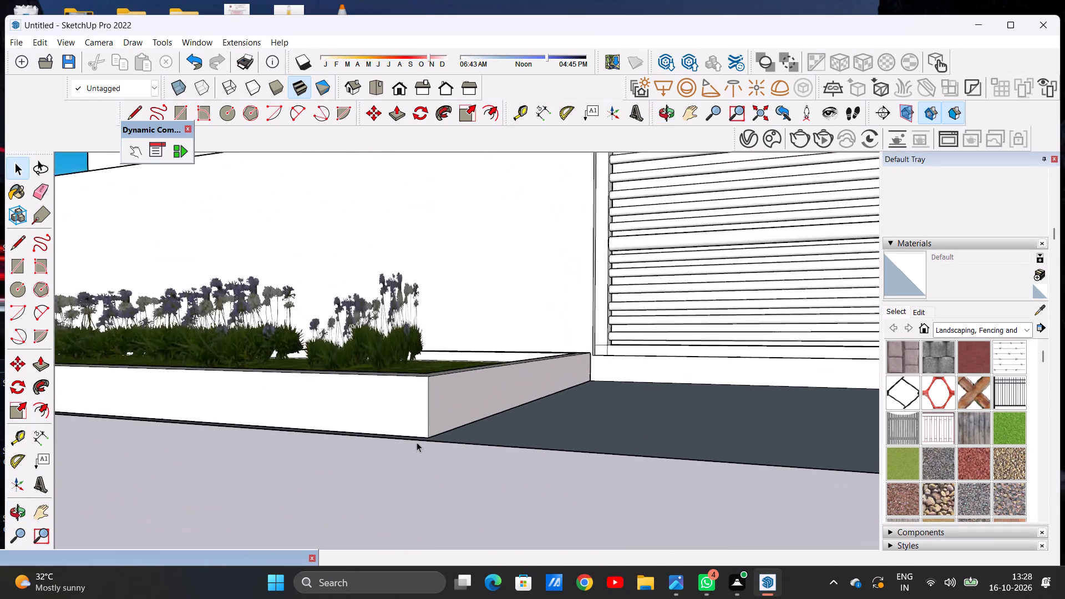
pyautogui.scroll(2, 417, 442)
pyautogui.moveTo(416, 370); pyautogui.dragTo(435, 485, button='middle')
pyautogui.scroll(-12, 439, 480)
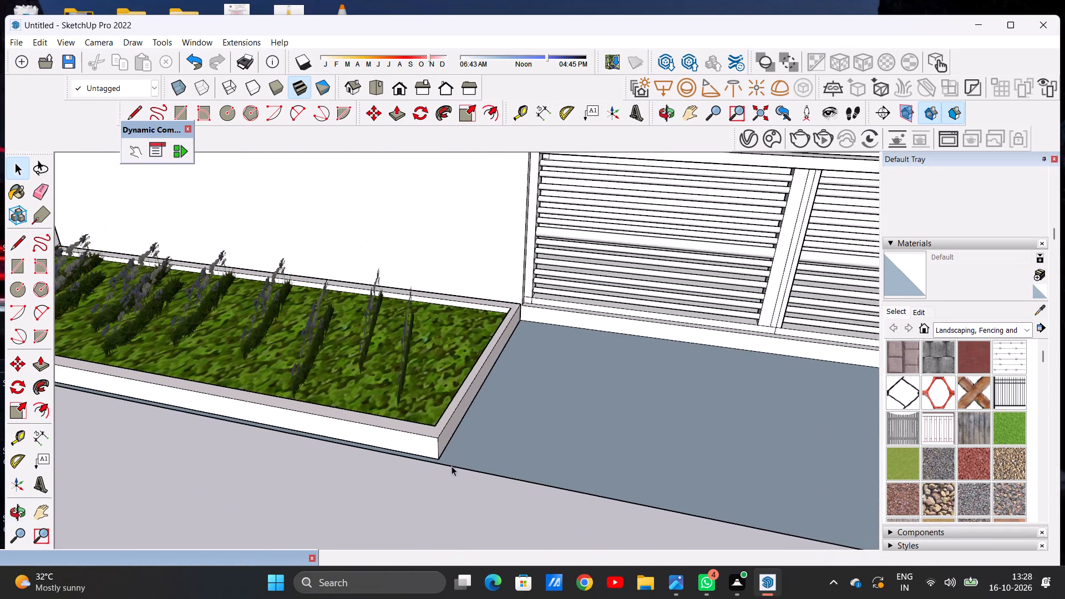
pyautogui.scroll(-13, 452, 466)
pyautogui.scroll(5, 490, 372)
pyautogui.moveTo(480, 427); pyautogui.dragTo(231, 419, button='middle')
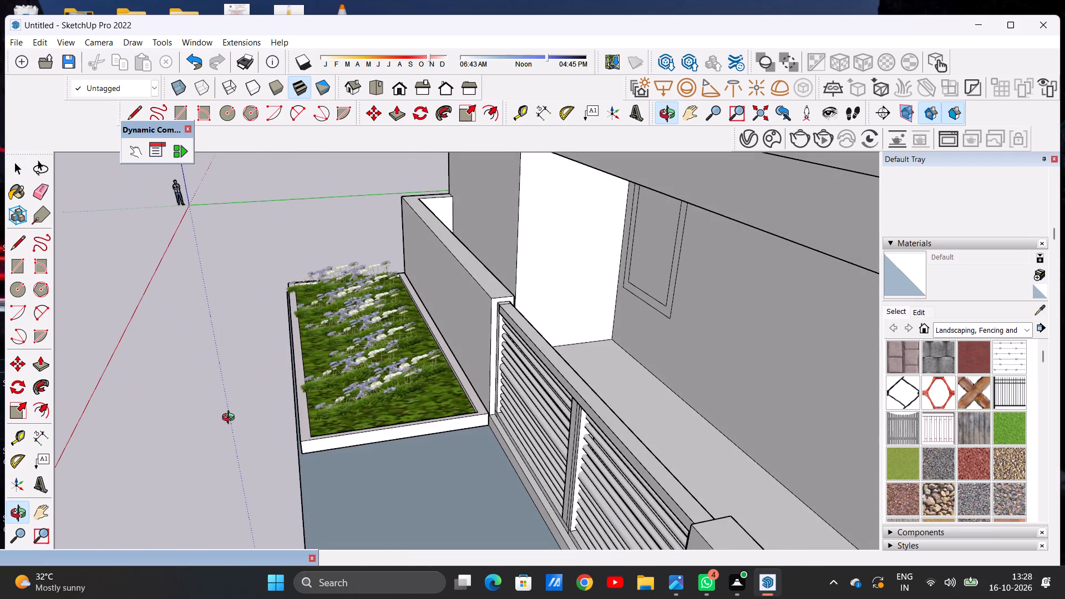
pyautogui.moveTo(231, 419); pyautogui.dragTo(665, 418, button='middle')
pyautogui.scroll(-7, 751, 362)
pyautogui.scroll(1, 752, 362)
pyautogui.scroll(-4, 755, 358)
pyautogui.moveTo(628, 425); pyautogui.dragTo(699, 418, button='middle')
pyautogui.scroll(13, 498, 418)
pyautogui.scroll(-1, 525, 432)
pyautogui.scroll(4, 525, 432)
pyautogui.moveTo(508, 430); pyautogui.dragTo(531, 424, button='middle')
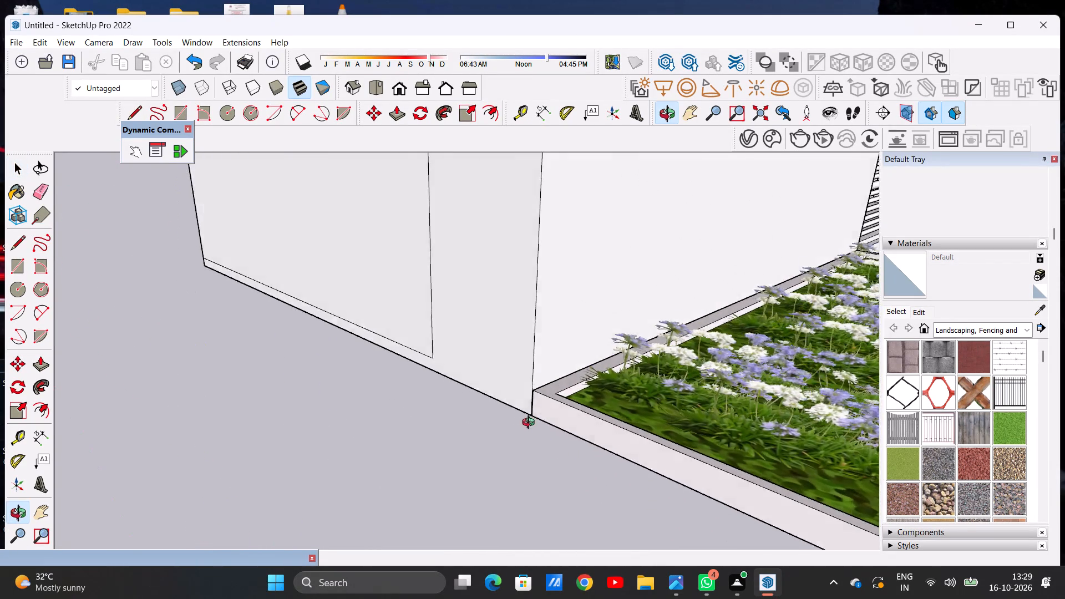
pyautogui.moveTo(531, 424); pyautogui.dragTo(398, 424, button='middle')
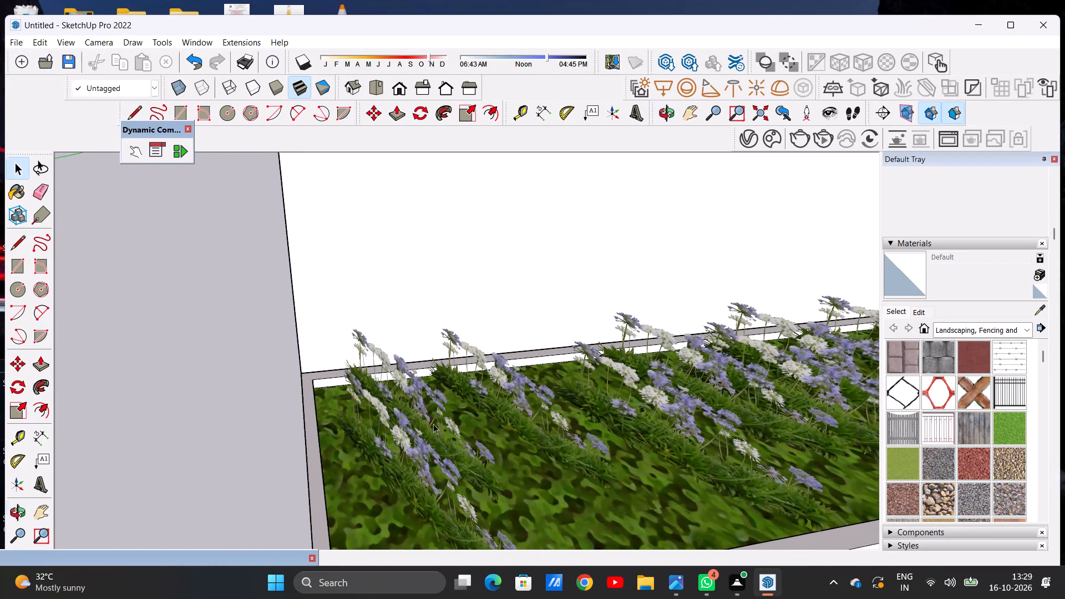
pyautogui.scroll(-9, 501, 420)
pyautogui.scroll(1, 429, 430)
pyautogui.scroll(-19, 291, 455)
pyautogui.scroll(4, 565, 431)
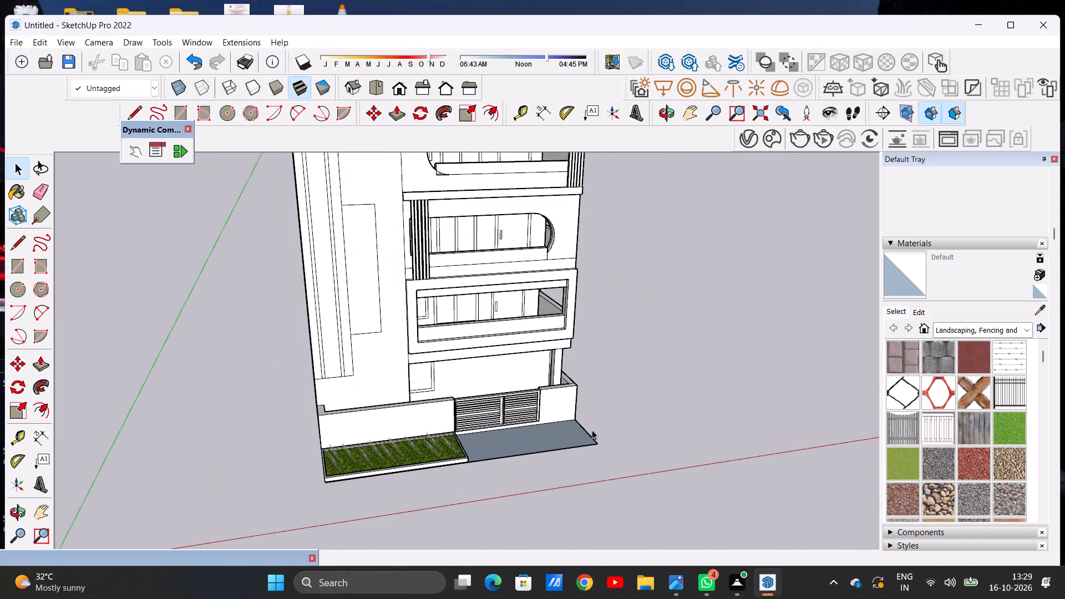
pyautogui.moveTo(593, 430); pyautogui.dragTo(528, 456, button='middle')
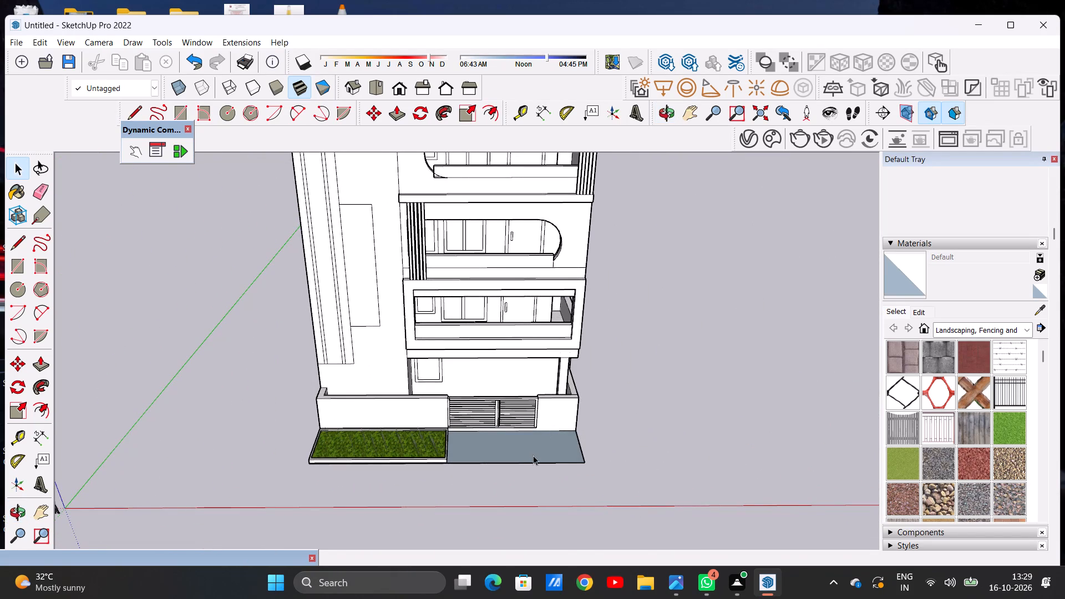
pyautogui.scroll(-9, 537, 457)
pyautogui.scroll(5, 547, 451)
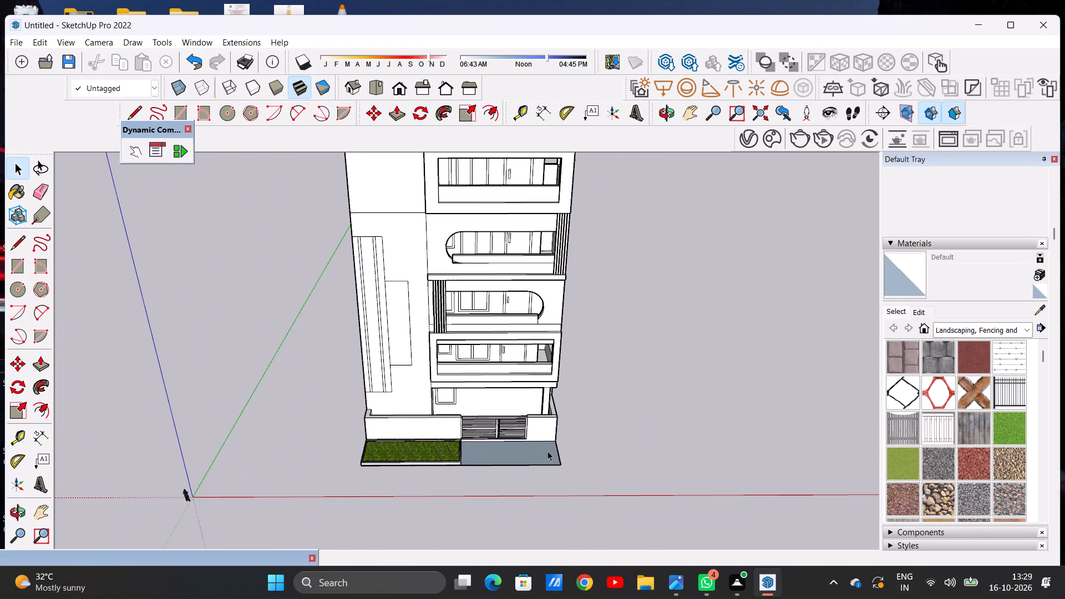
pyautogui.scroll(-7, 451, 423)
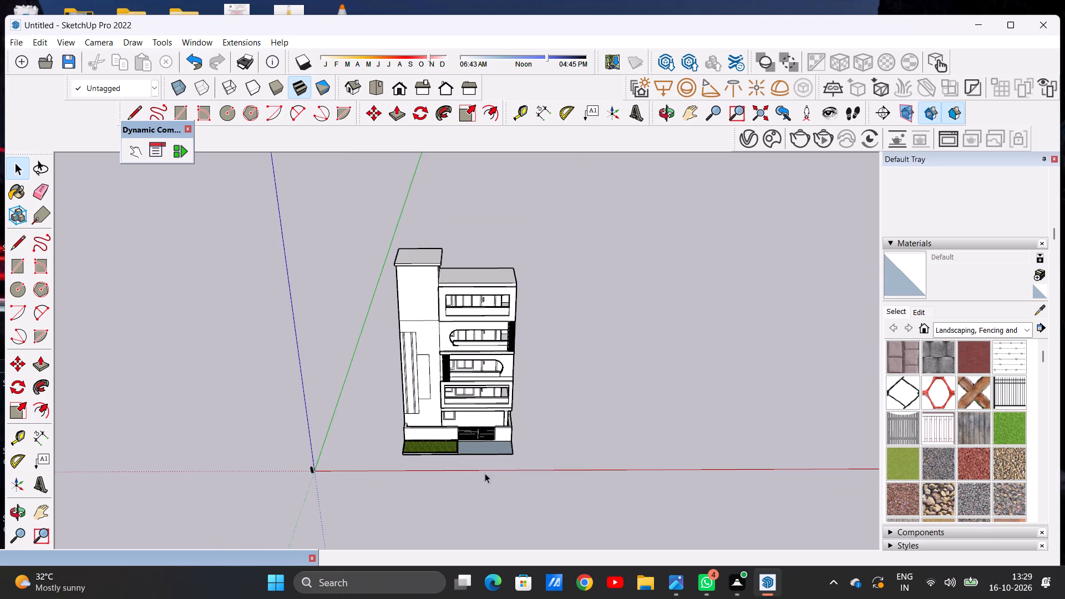
# Examine the building's front and look through the Landscaping, Fencing and Vegetation materials for a wall finish.
pyautogui.scroll(5, 490, 452)
pyautogui.moveTo(485, 449); pyautogui.dragTo(468, 395, button='middle')
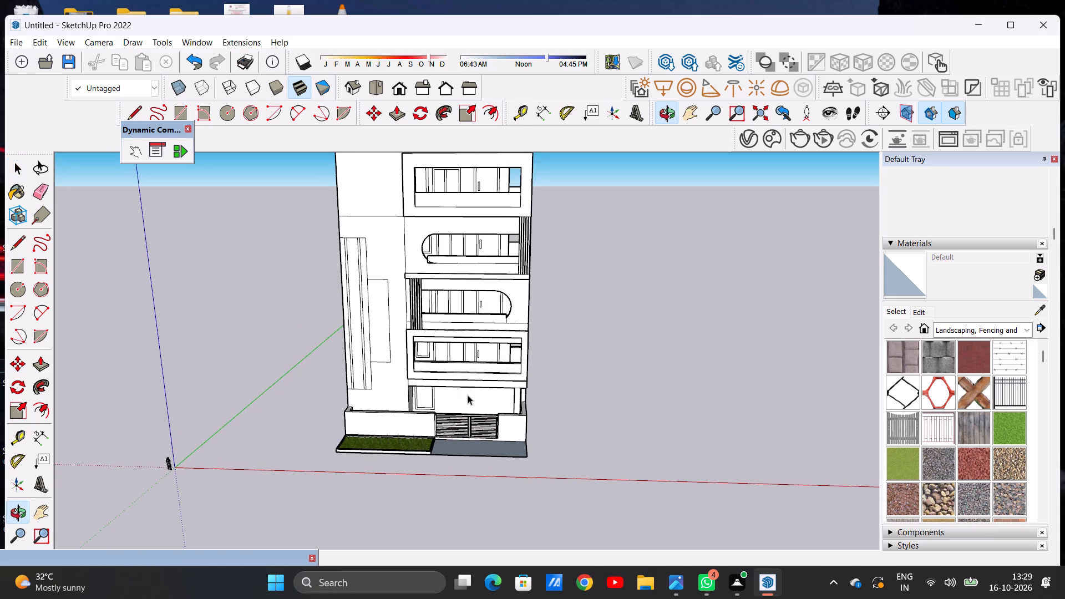
pyautogui.scroll(6, 453, 445)
pyautogui.scroll(-12, 468, 446)
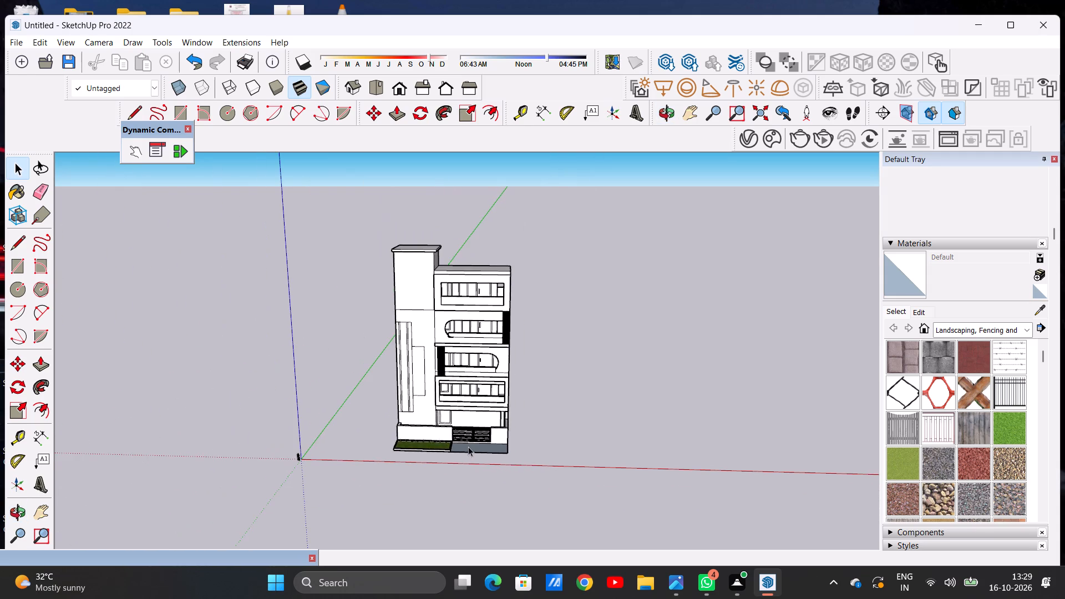
pyautogui.scroll(4, 419, 261)
pyautogui.scroll(1, 421, 319)
pyautogui.moveTo(421, 318); pyautogui.dragTo(432, 284, button='middle')
pyautogui.scroll(4, 430, 283)
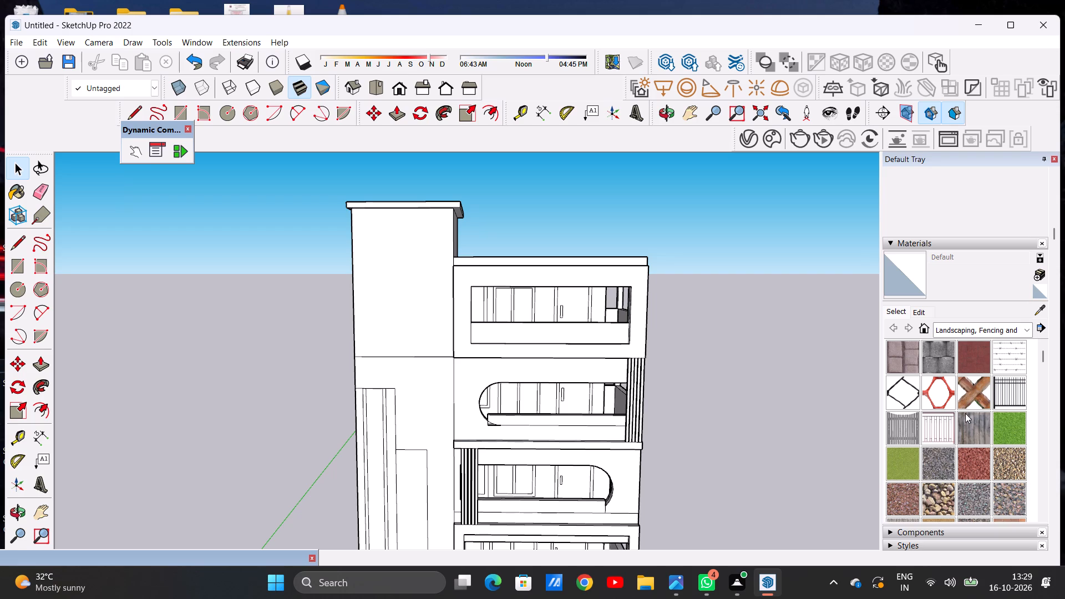
pyautogui.scroll(-2, 974, 441)
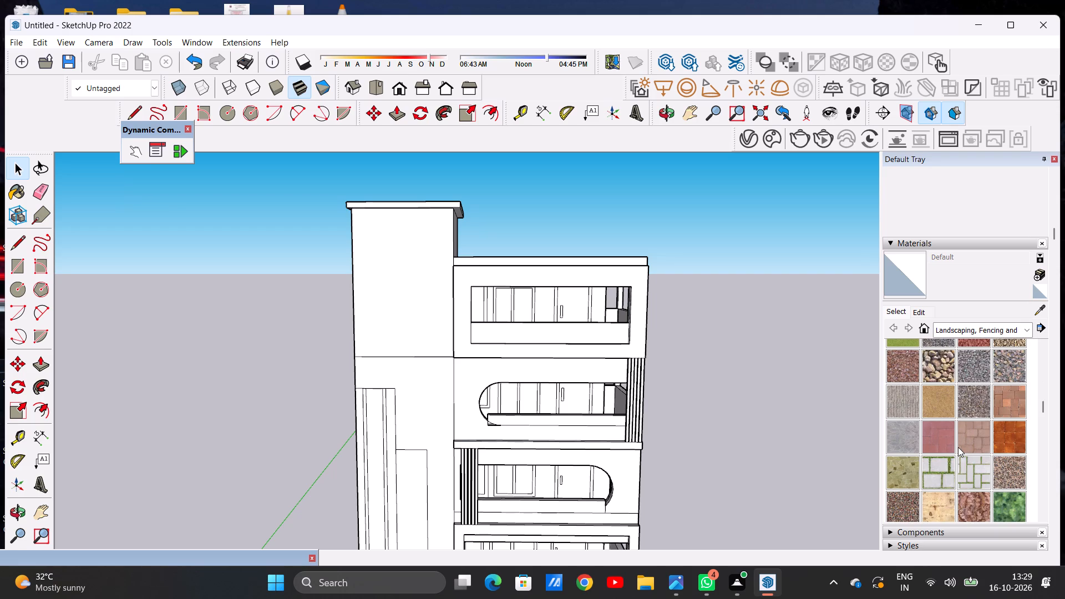
pyautogui.scroll(-2, 936, 448)
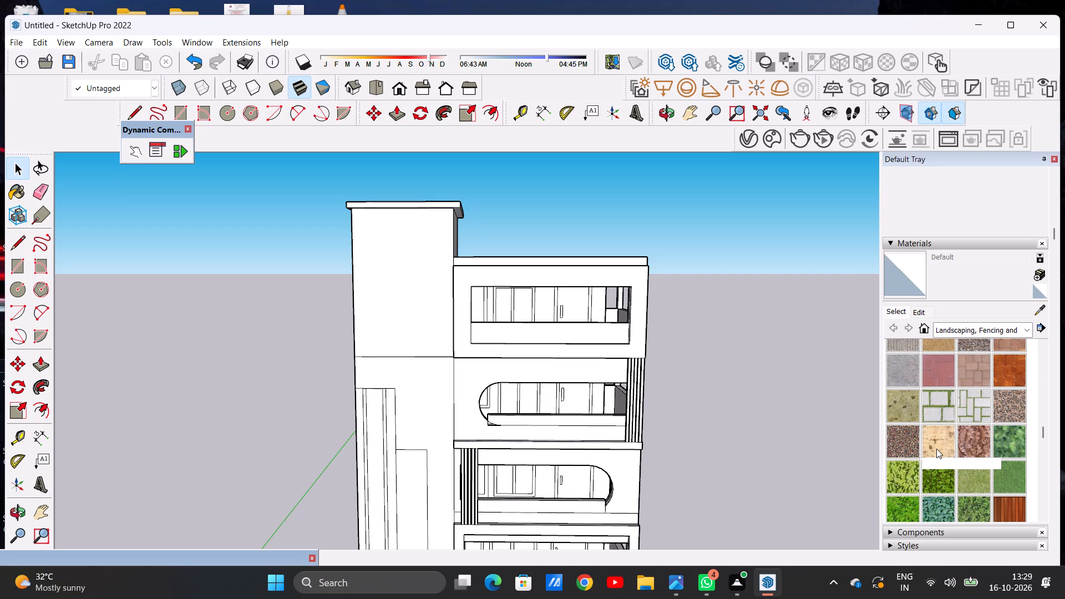
# Paint the stair tower's front wall below the horizontal line with Cladding Siding White from the Brick, Cladding and Siding materials.
pyautogui.click(941, 331)
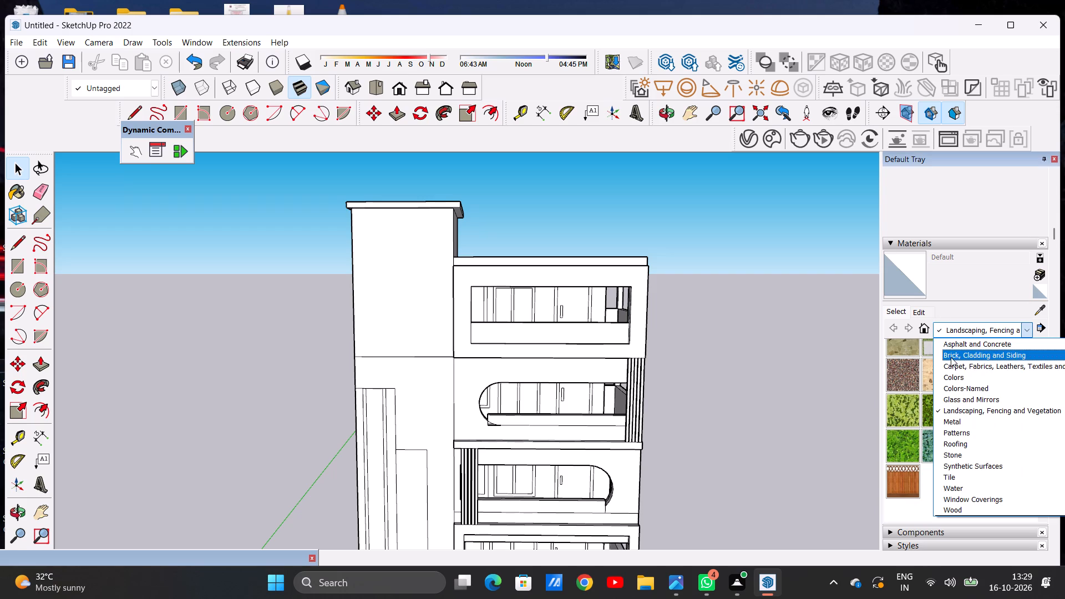
pyautogui.click(951, 357)
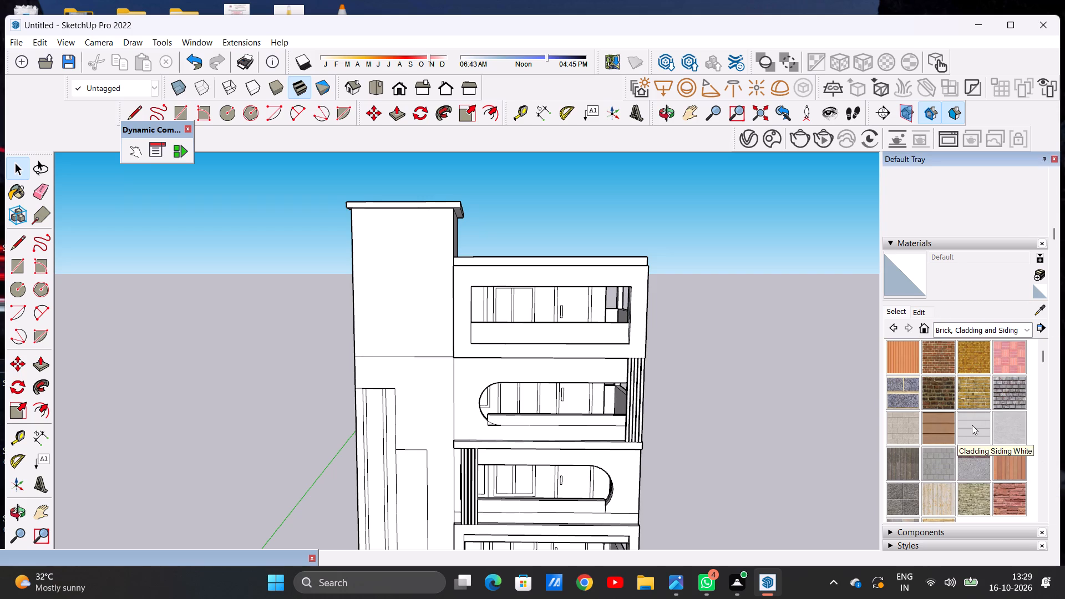
pyautogui.click(972, 425)
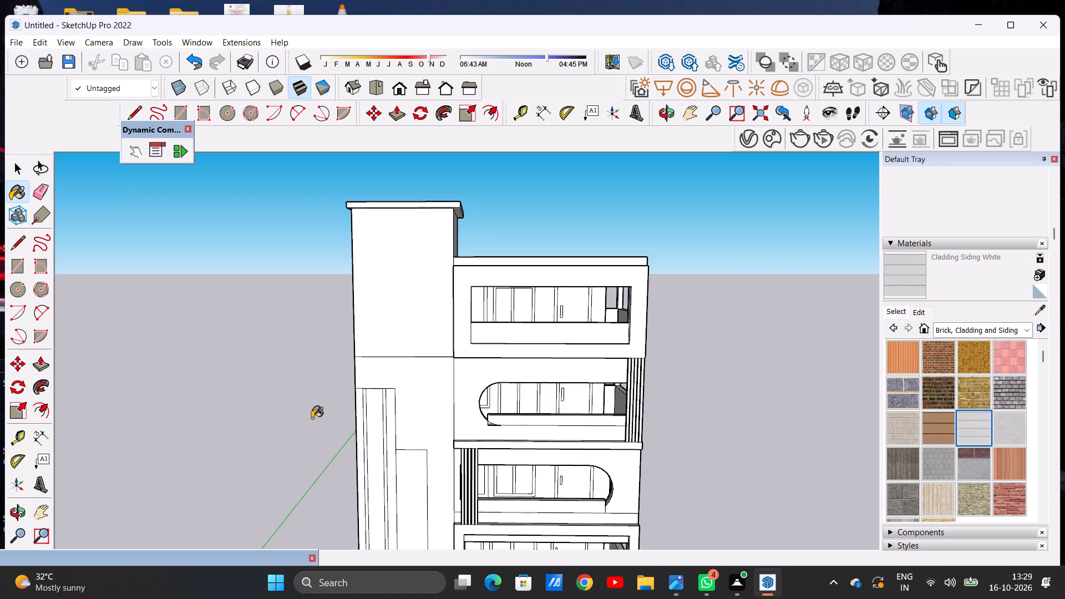
pyautogui.click(412, 397)
pyautogui.scroll(16, 412, 409)
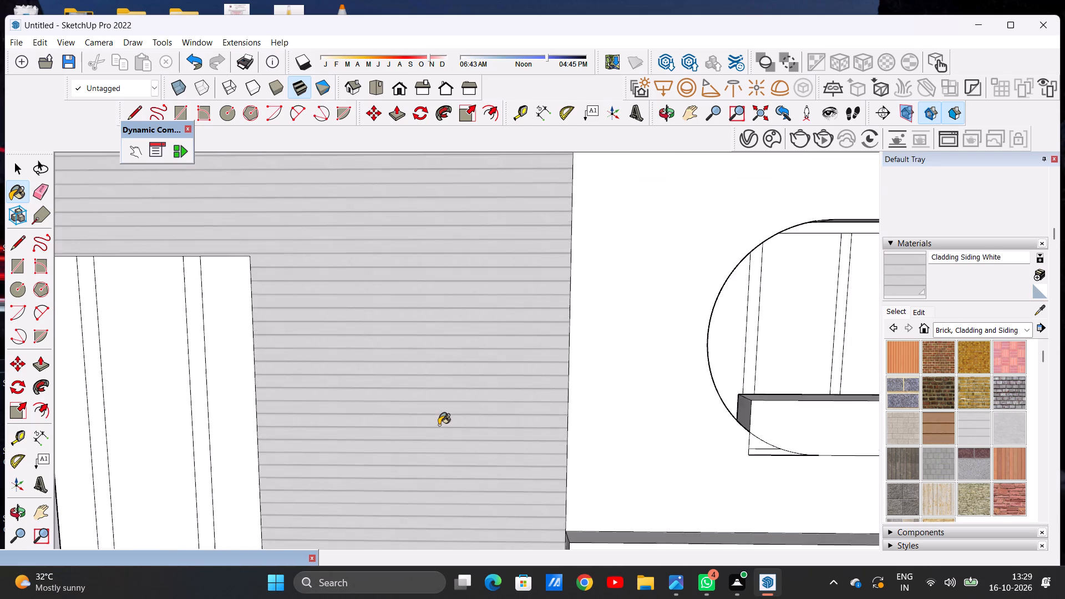
pyautogui.scroll(-1, 446, 414)
pyautogui.scroll(1, 446, 414)
pyautogui.scroll(-6, 446, 414)
pyautogui.click(965, 427)
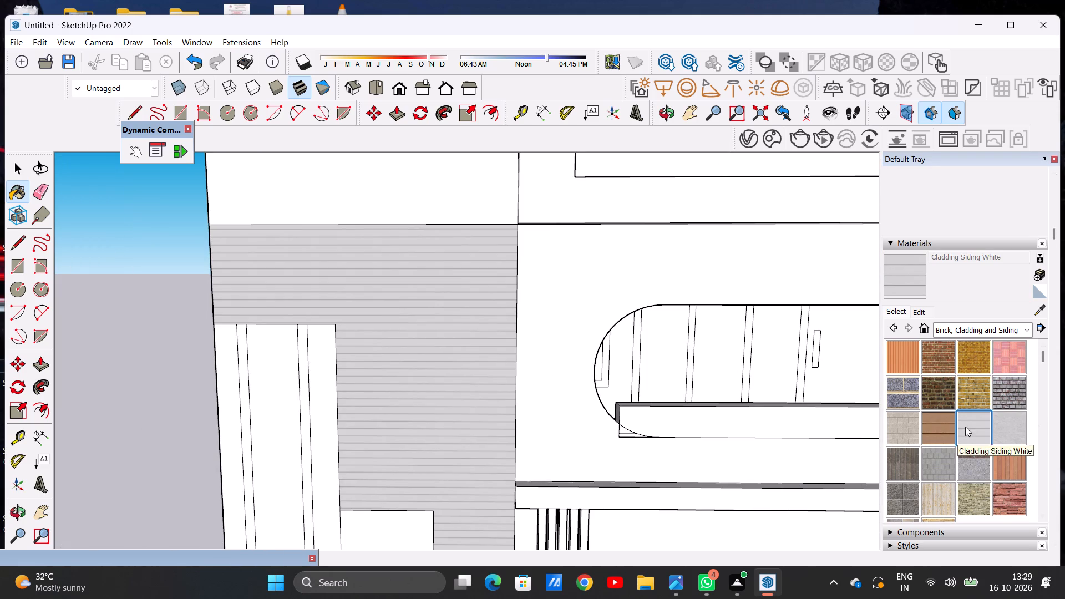
pyautogui.click(493, 460)
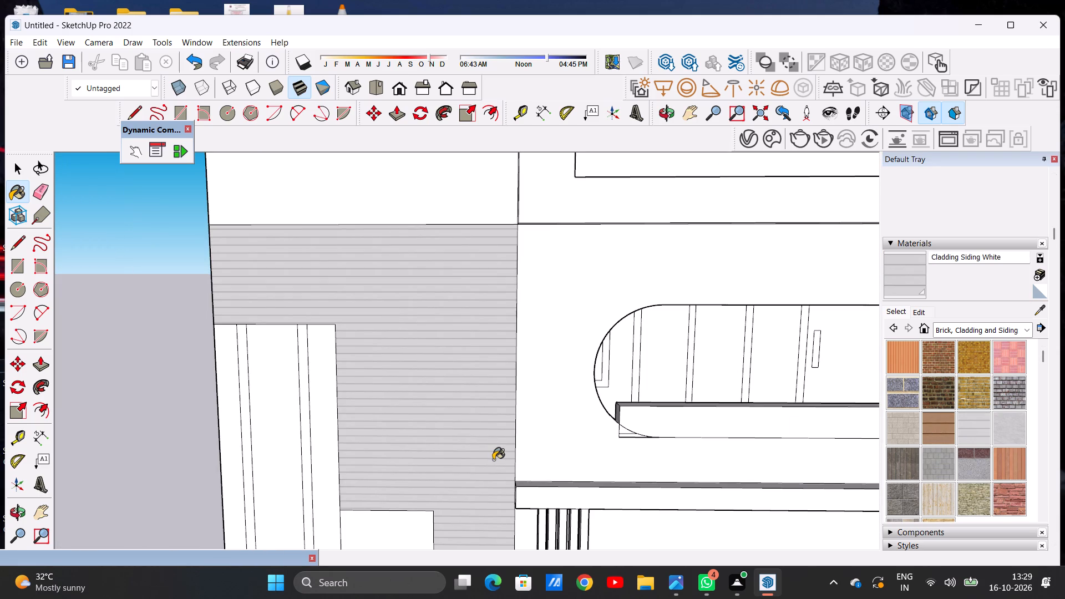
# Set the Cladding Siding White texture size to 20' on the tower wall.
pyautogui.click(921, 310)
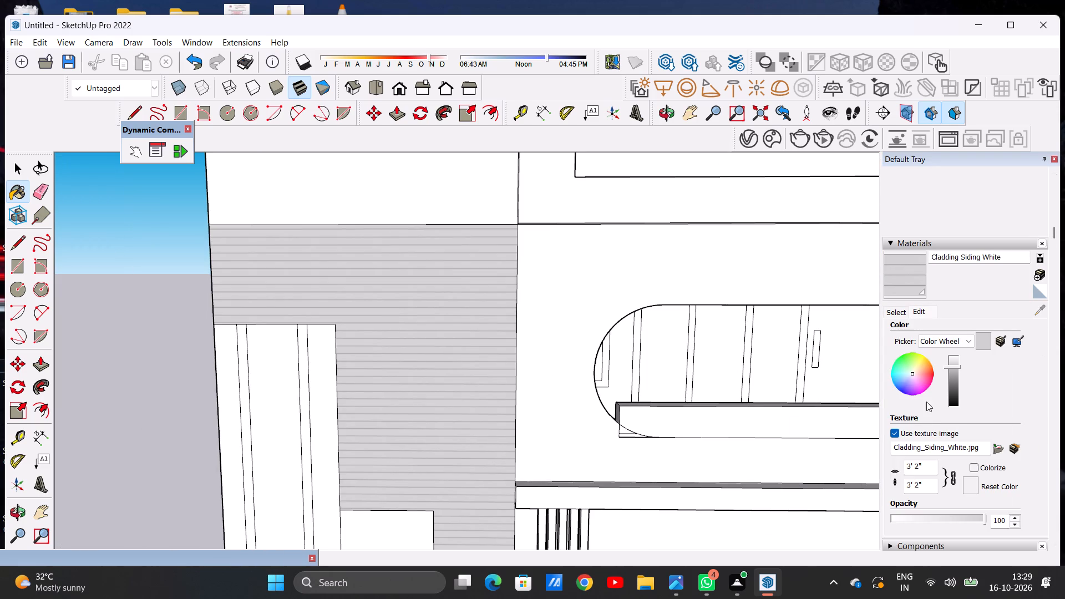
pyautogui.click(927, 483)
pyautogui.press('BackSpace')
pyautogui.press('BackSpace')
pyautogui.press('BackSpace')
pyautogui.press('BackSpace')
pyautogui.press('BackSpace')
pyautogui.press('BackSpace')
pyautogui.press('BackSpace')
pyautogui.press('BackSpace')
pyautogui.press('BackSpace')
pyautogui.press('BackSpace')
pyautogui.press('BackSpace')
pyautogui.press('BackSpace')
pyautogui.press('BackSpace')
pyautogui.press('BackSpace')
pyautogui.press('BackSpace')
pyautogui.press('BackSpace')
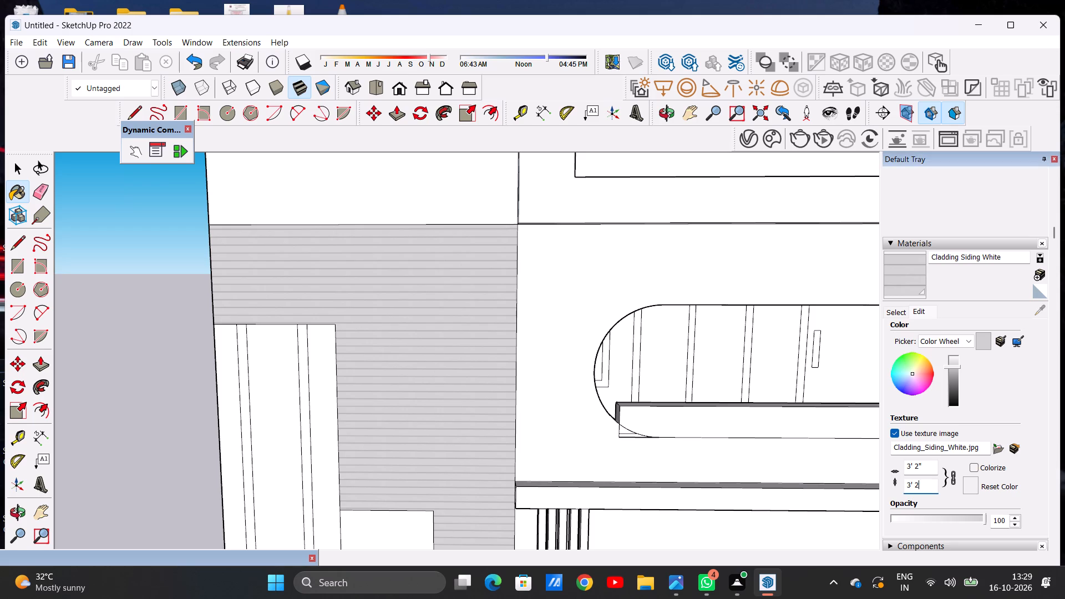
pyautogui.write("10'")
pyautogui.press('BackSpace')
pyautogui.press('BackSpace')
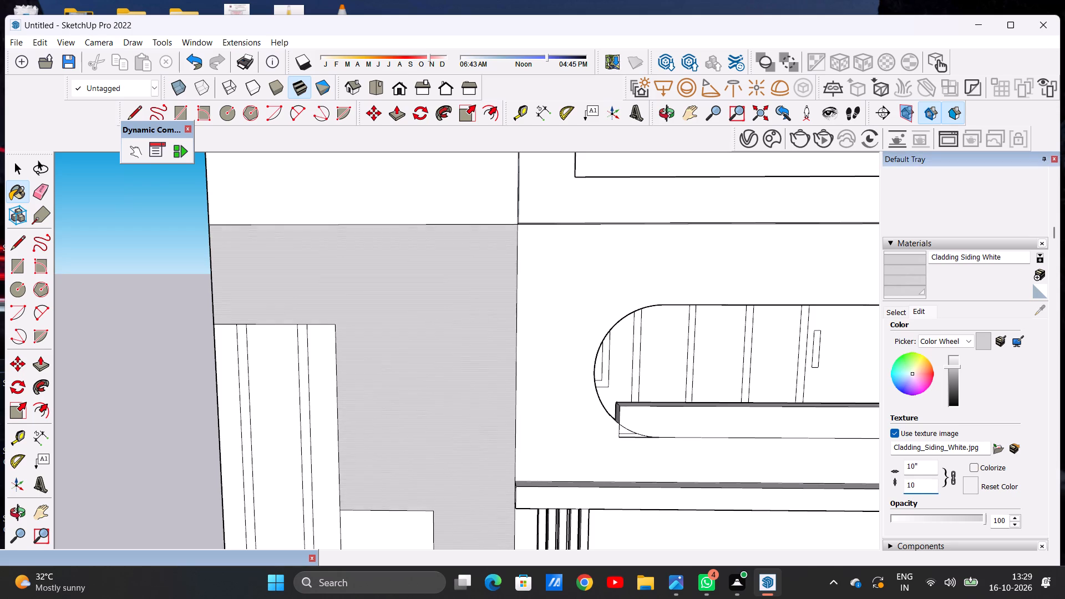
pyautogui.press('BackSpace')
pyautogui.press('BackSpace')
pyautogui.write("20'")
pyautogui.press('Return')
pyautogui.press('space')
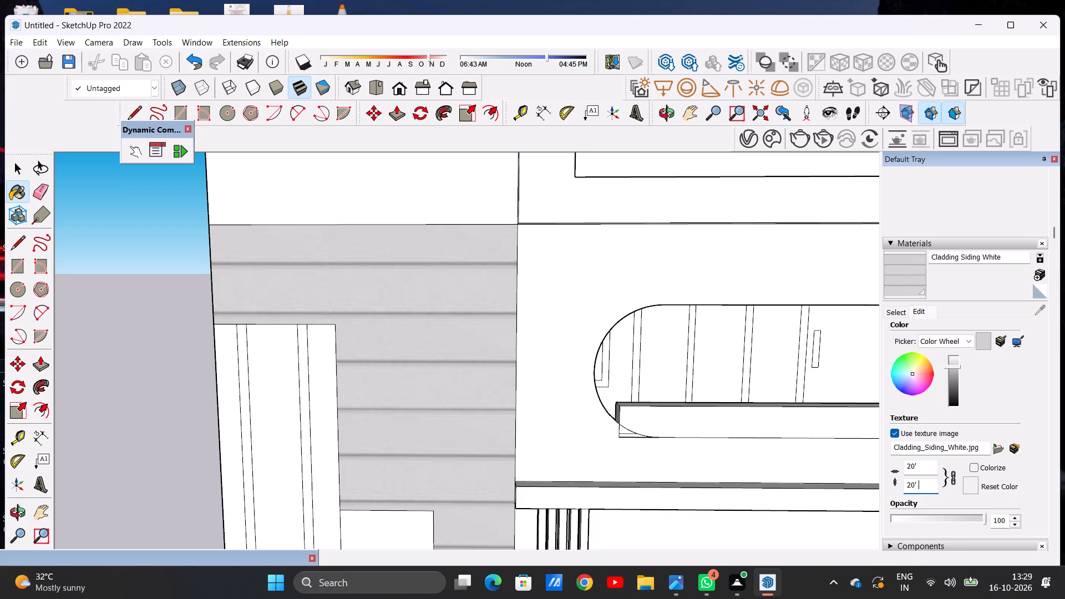
# Lighten the Cladding Siding White material to a near-white tone by raising its brightness.
pyautogui.scroll(-19, 676, 486)
pyautogui.scroll(1, 571, 382)
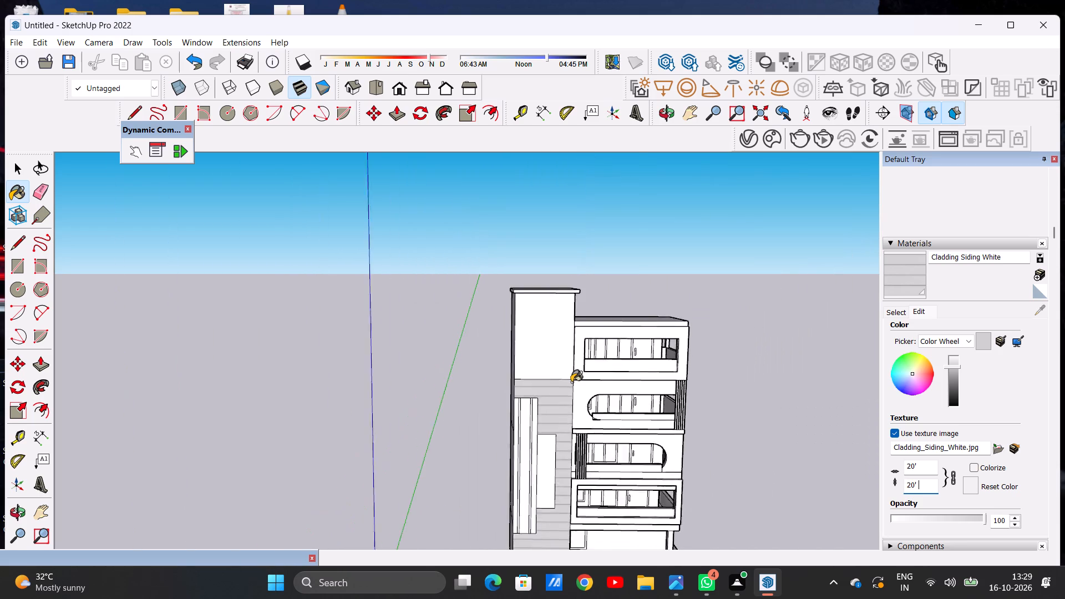
pyautogui.scroll(-3, 571, 389)
pyautogui.scroll(6, 801, 419)
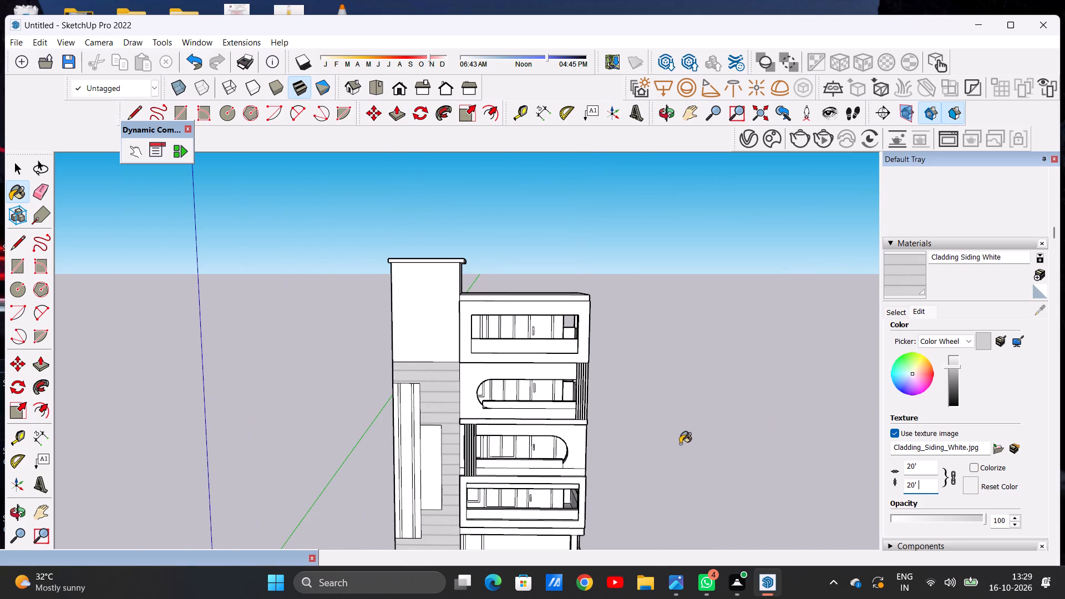
pyautogui.scroll(-5, 706, 429)
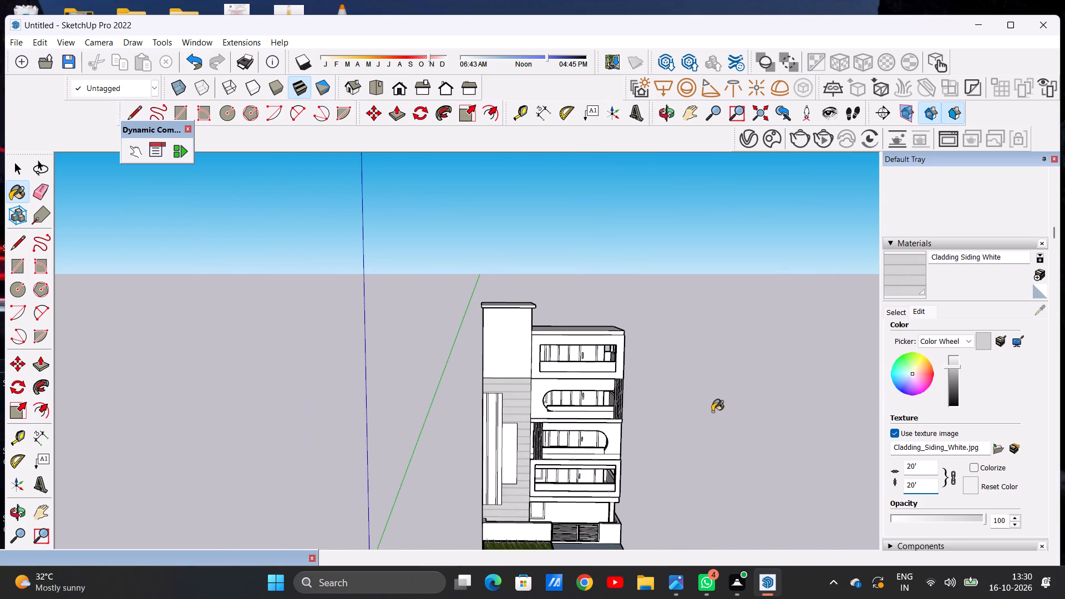
pyautogui.click(952, 361)
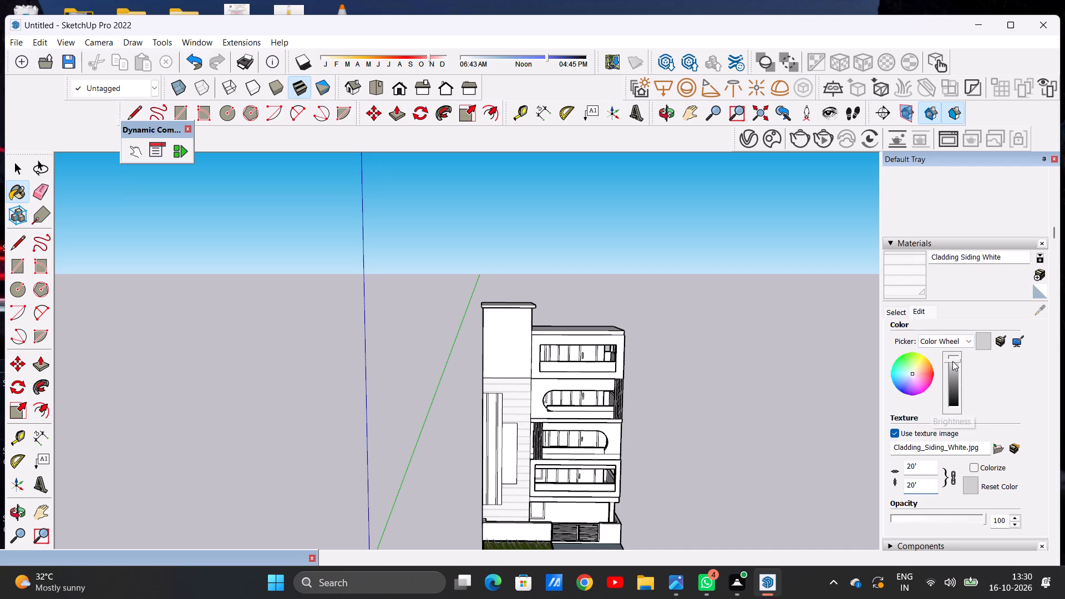
pyautogui.scroll(-3, 272, 370)
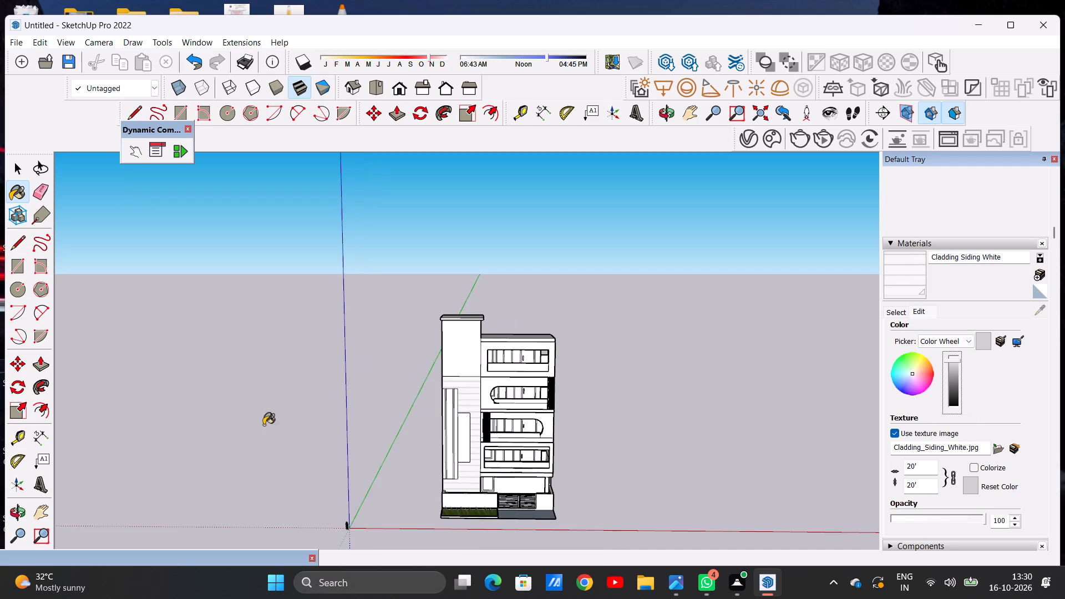
# Set the Cladding Siding White texture size to 30' for wider boards on the tower wall, and leave the Paint Bucket.
pyautogui.scroll(11, 425, 453)
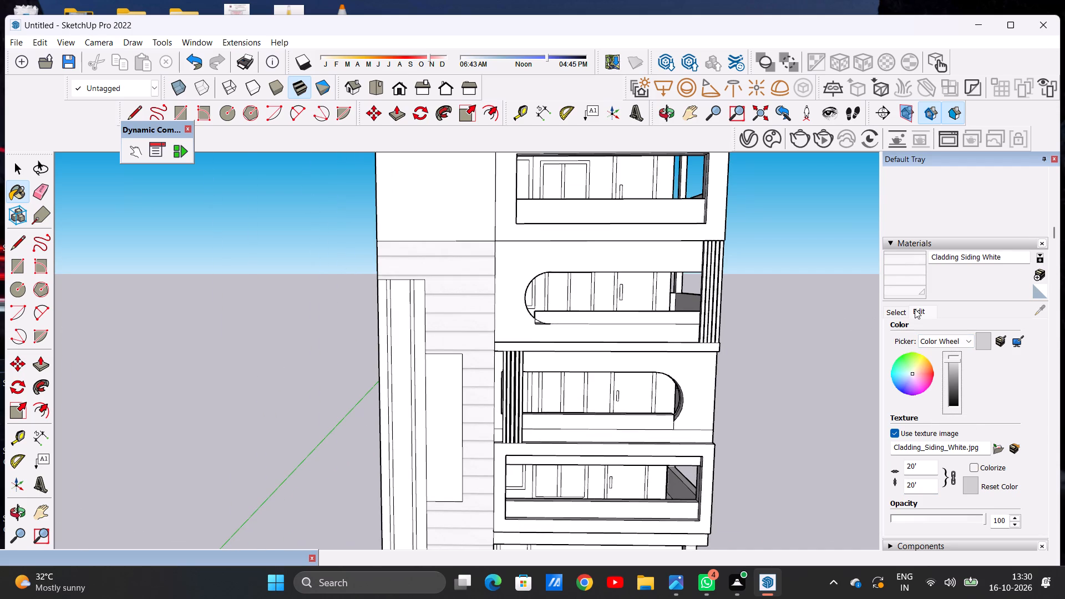
pyautogui.click(915, 309)
pyautogui.click(919, 484)
pyautogui.press('BackSpace')
pyautogui.press('BackSpace')
pyautogui.write("5'")
pyautogui.press('BackSpace')
pyautogui.press('BackSpace')
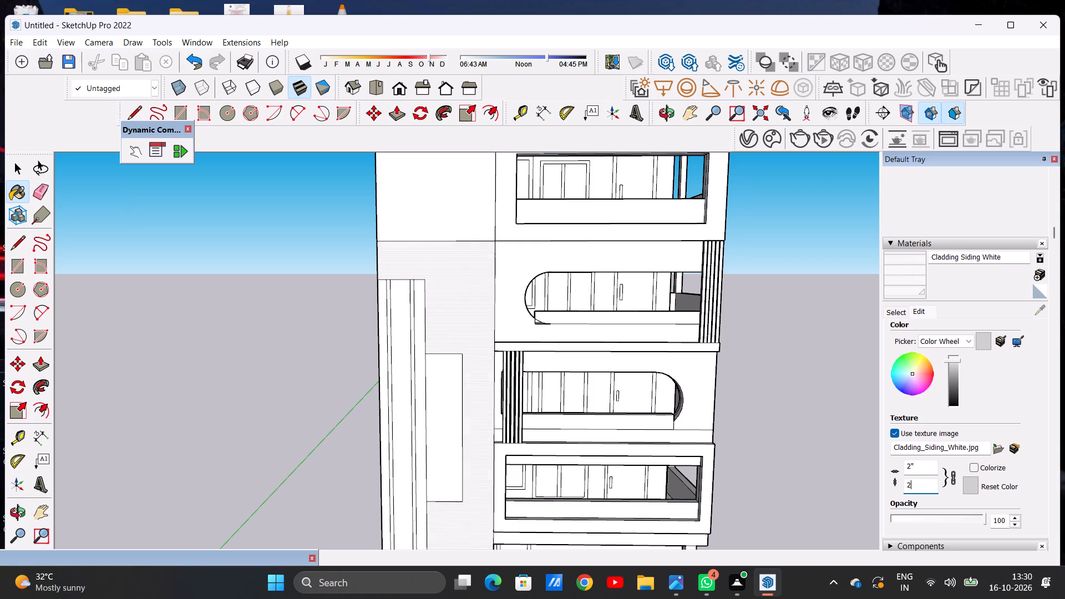
pyautogui.press('BackSpace')
pyautogui.press('BackSpace')
pyautogui.write("30'")
pyautogui.press('Return')
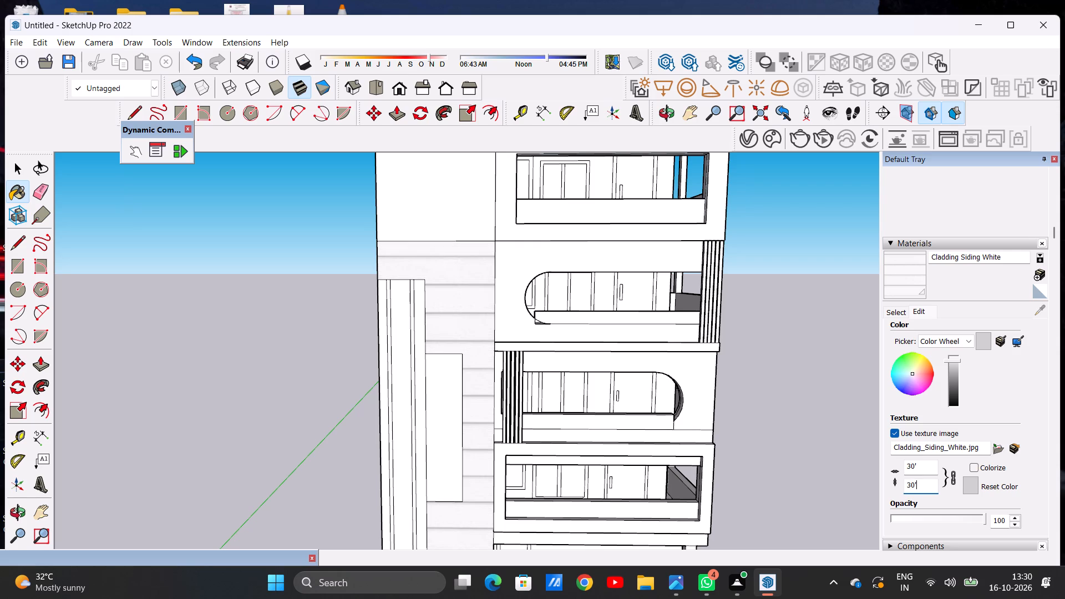
pyautogui.scroll(-13, 438, 406)
pyautogui.scroll(2, 443, 464)
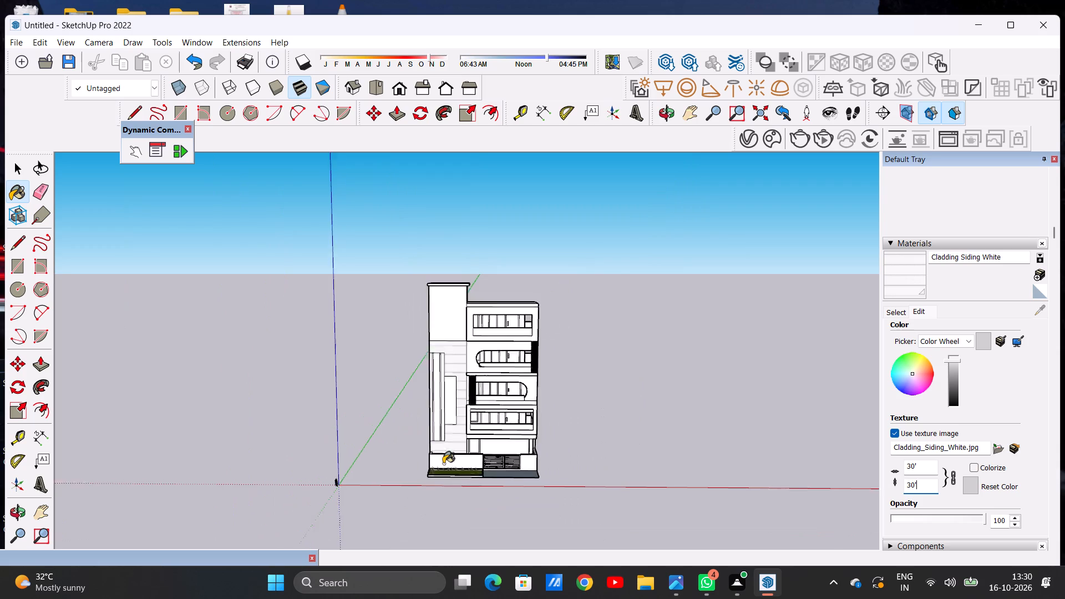
pyautogui.scroll(5, 443, 464)
pyautogui.press('space')
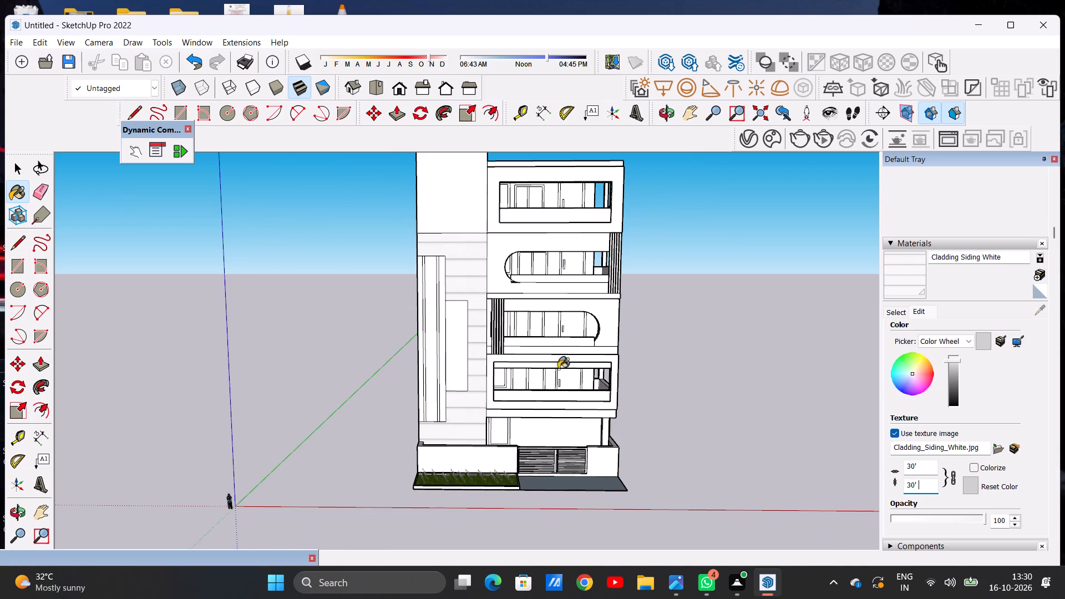
pyautogui.click(670, 344)
pyautogui.press('space')
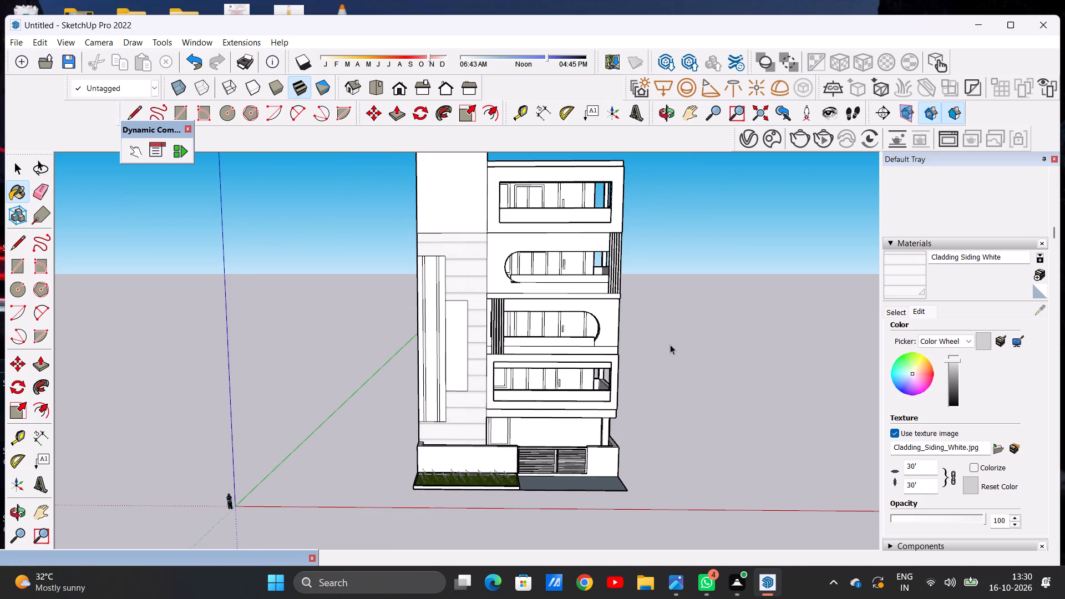
pyautogui.click(662, 346)
# Examine the clad tower wall against the boundary wall, garden bed, balconies and plain upper tower.
pyautogui.scroll(-4, 506, 398)
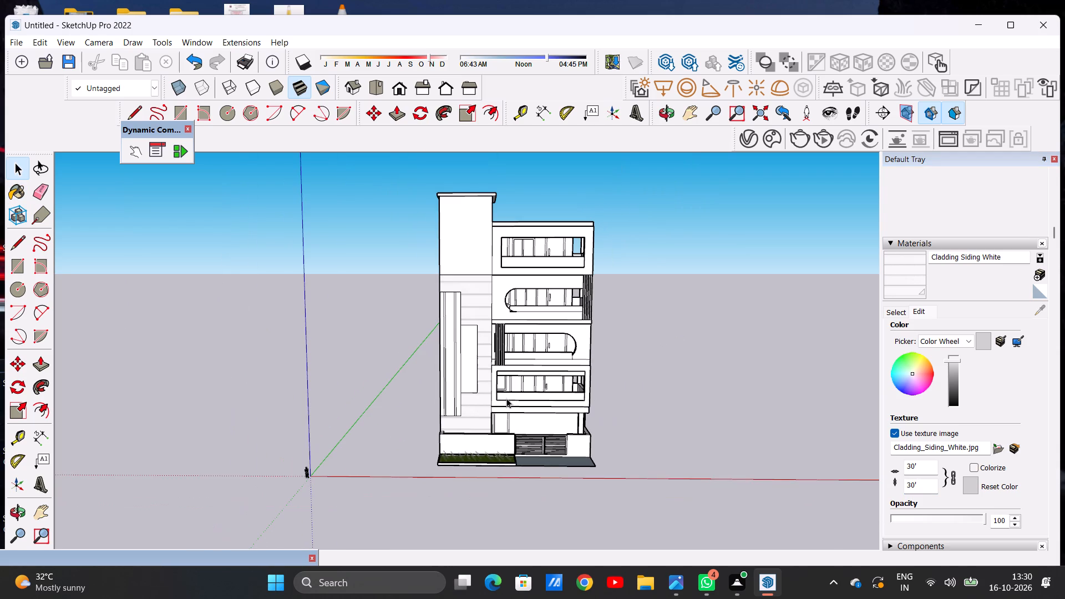
pyautogui.scroll(6, 483, 358)
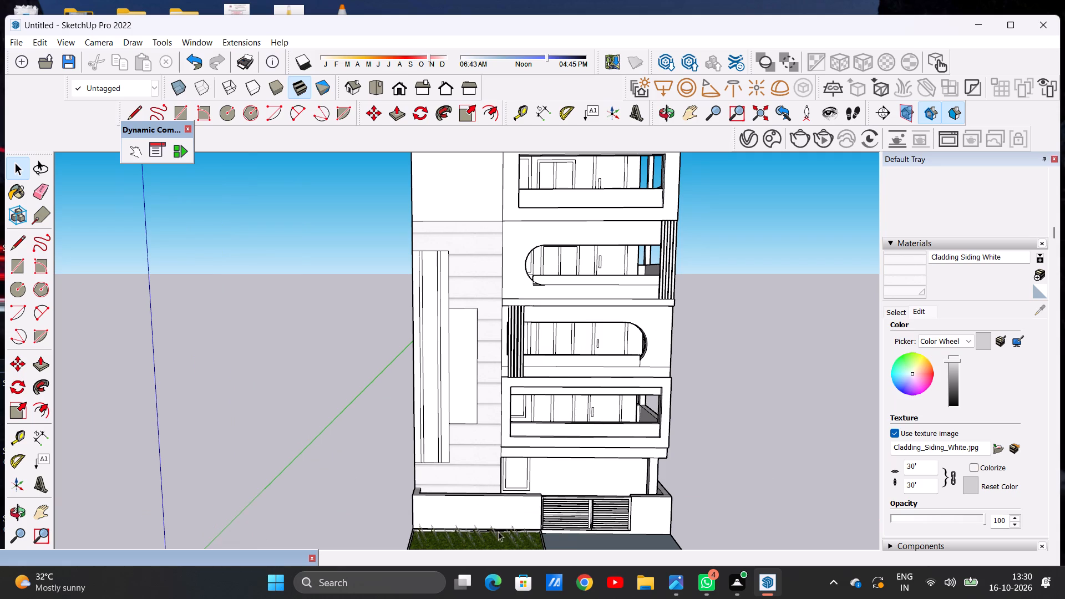
pyautogui.scroll(10, 505, 531)
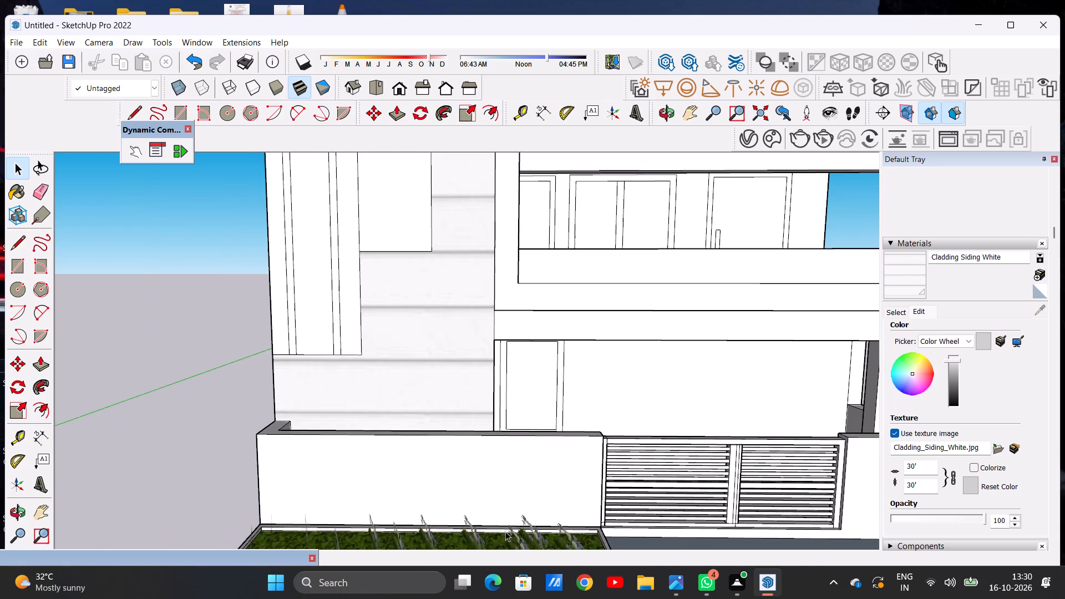
pyautogui.scroll(-14, 505, 531)
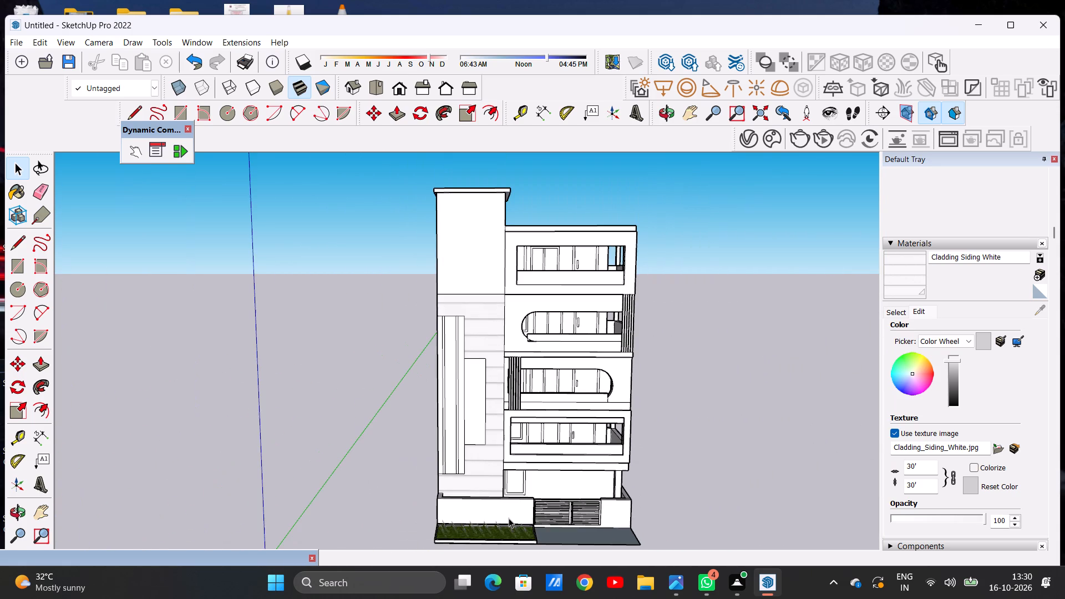
pyautogui.scroll(6, 478, 260)
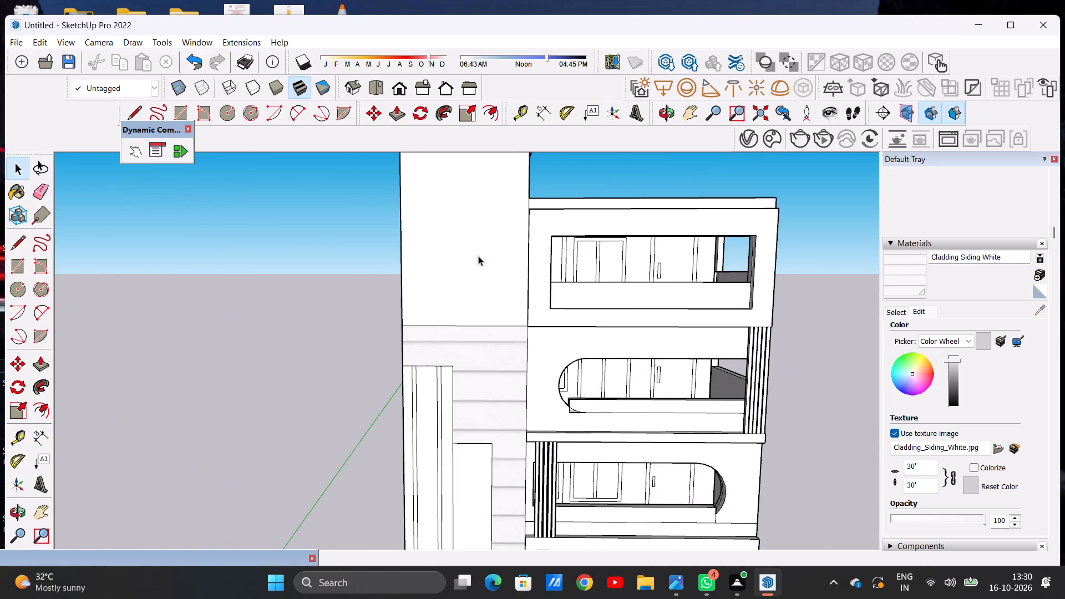
pyautogui.scroll(-6, 478, 298)
pyautogui.scroll(5, 475, 236)
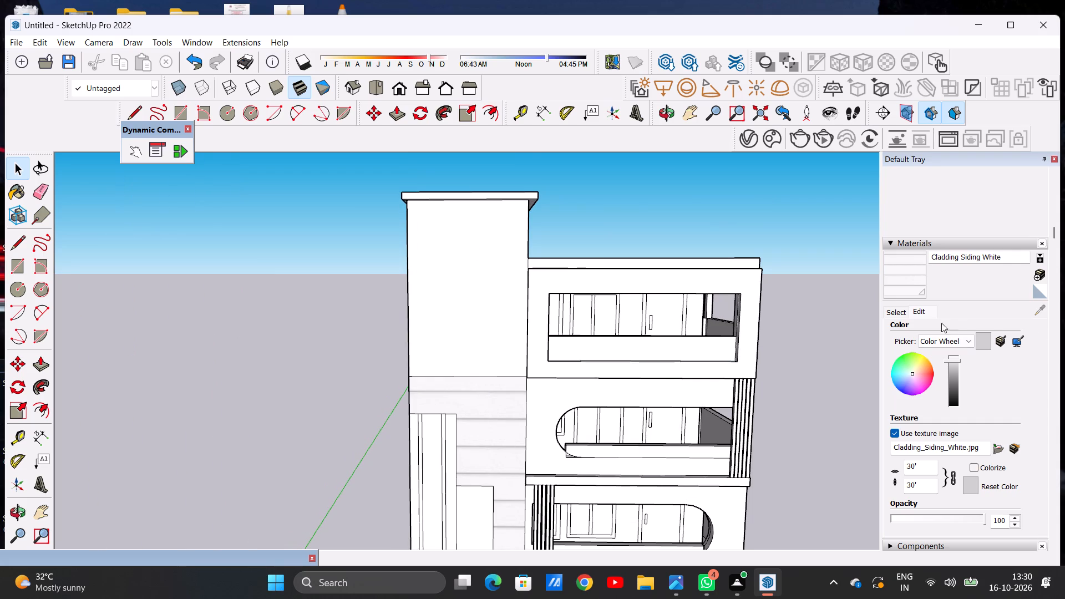
# Paint the plain upper tower wall with the Tile Border Travertine material from the Tile collection.
pyautogui.click(892, 312)
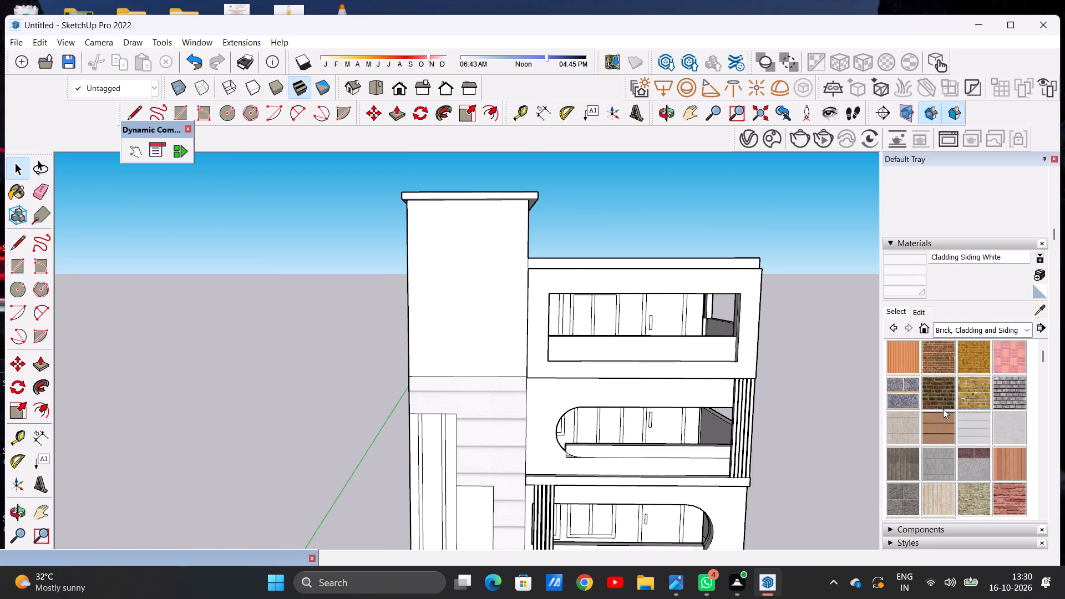
pyautogui.scroll(-2, 937, 443)
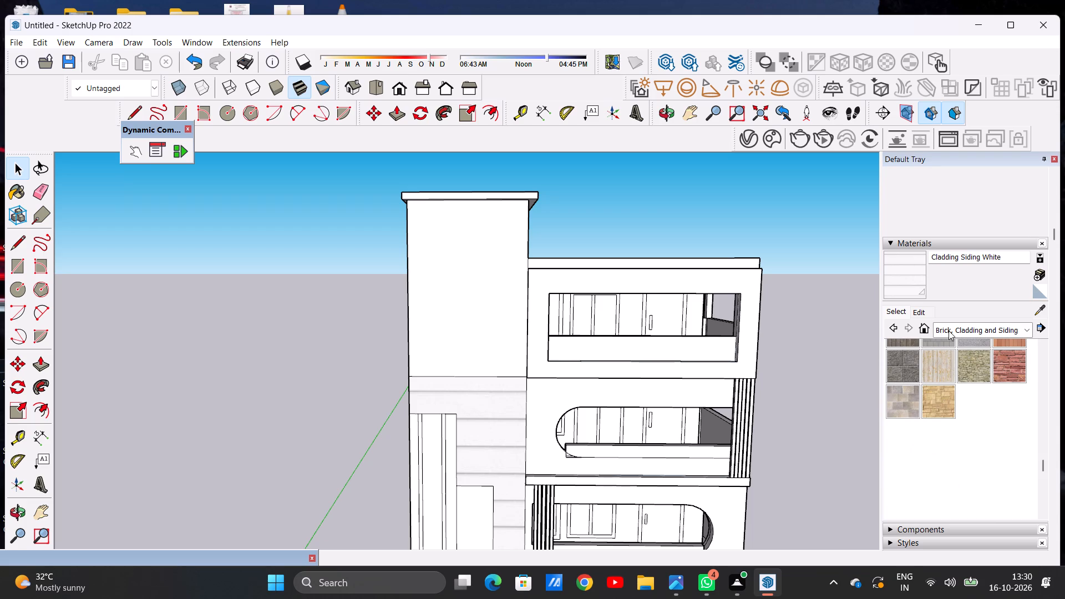
pyautogui.click(949, 331)
pyautogui.click(967, 475)
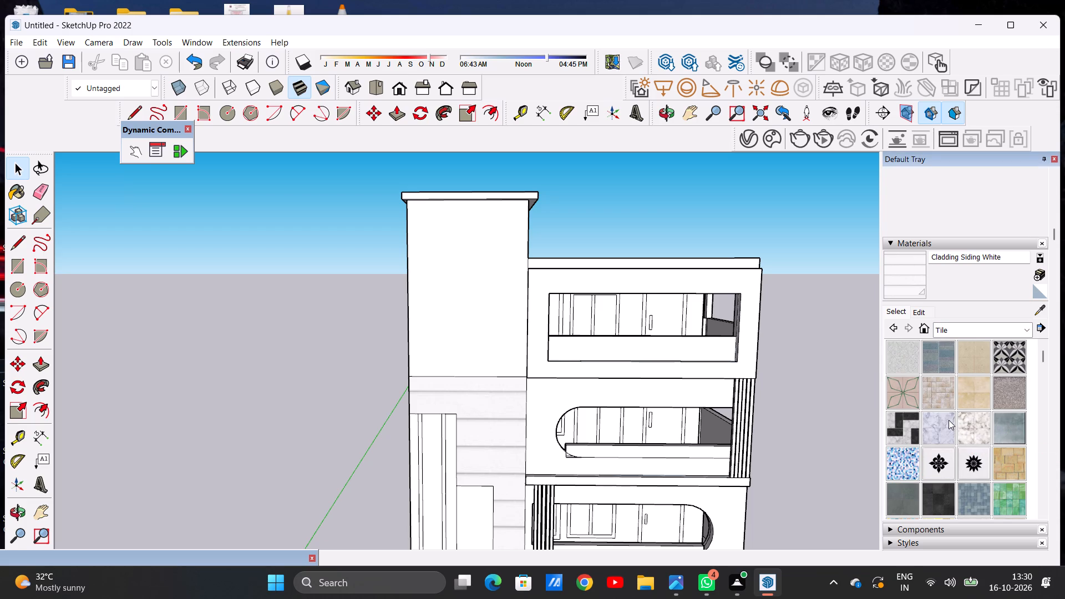
pyautogui.scroll(-1, 949, 420)
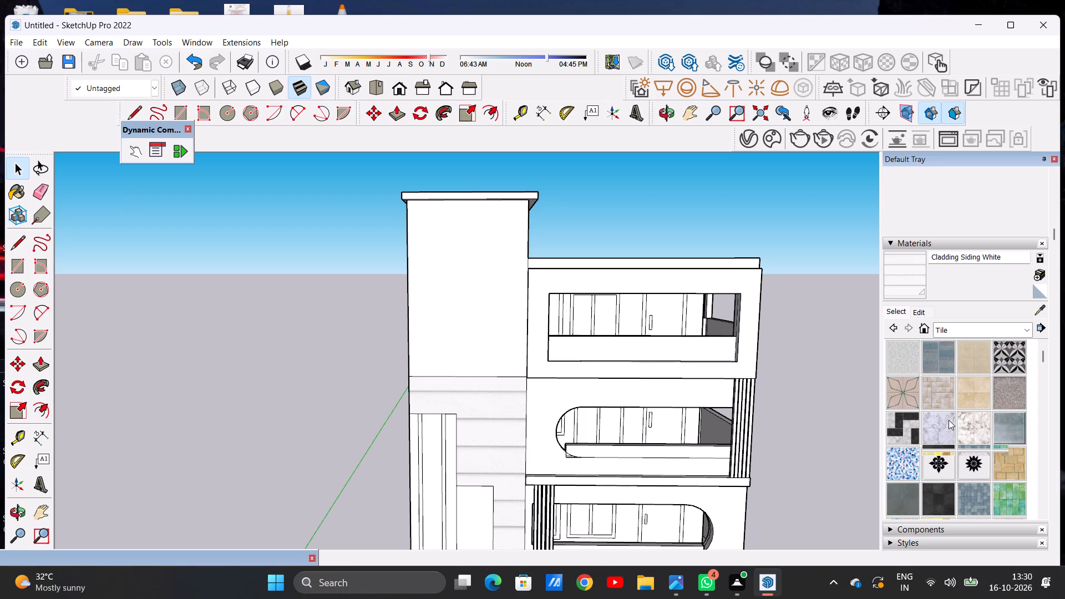
pyautogui.scroll(-2, 949, 420)
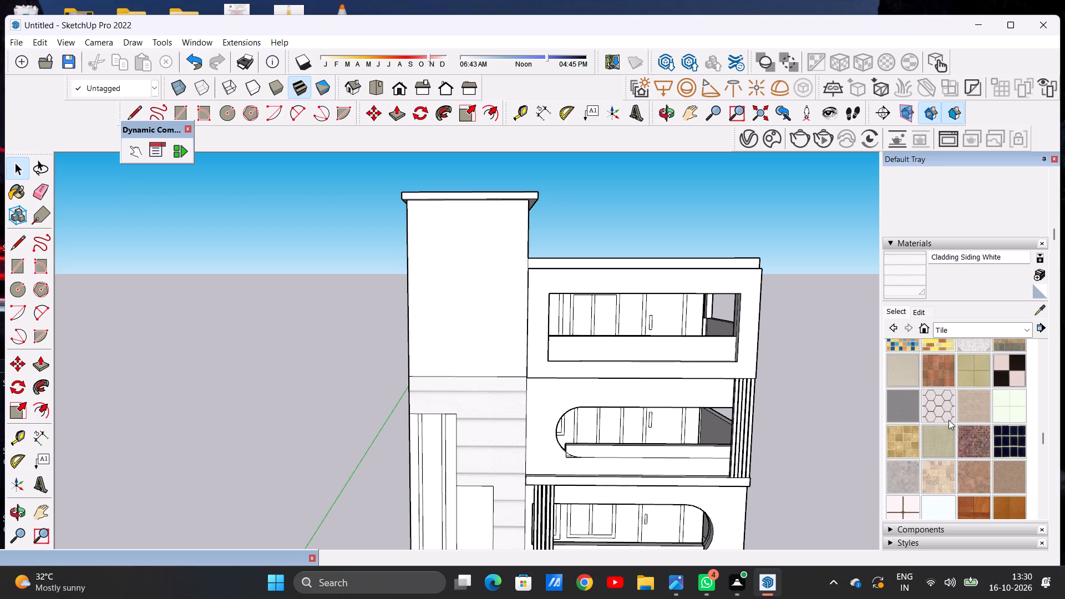
pyautogui.scroll(-1, 949, 420)
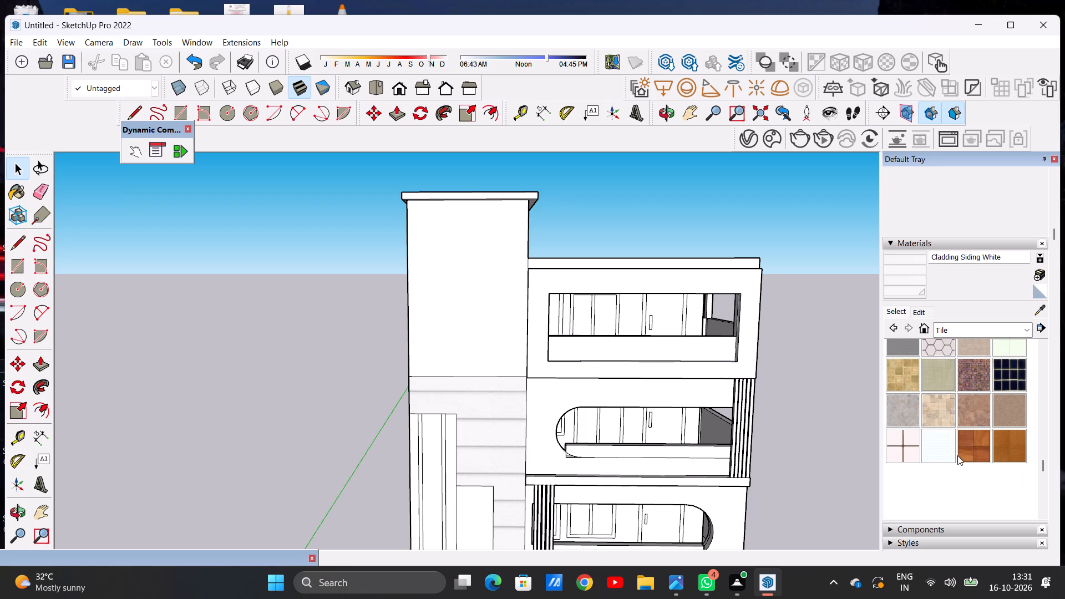
pyautogui.scroll(2, 956, 448)
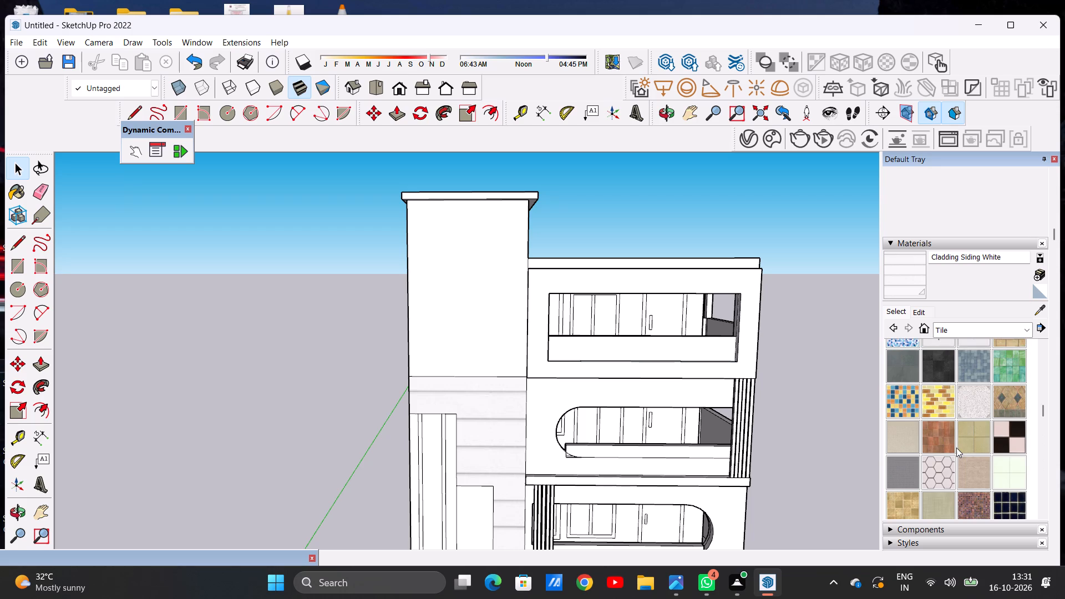
pyautogui.click(1014, 402)
pyautogui.scroll(5, 525, 295)
pyautogui.click(518, 333)
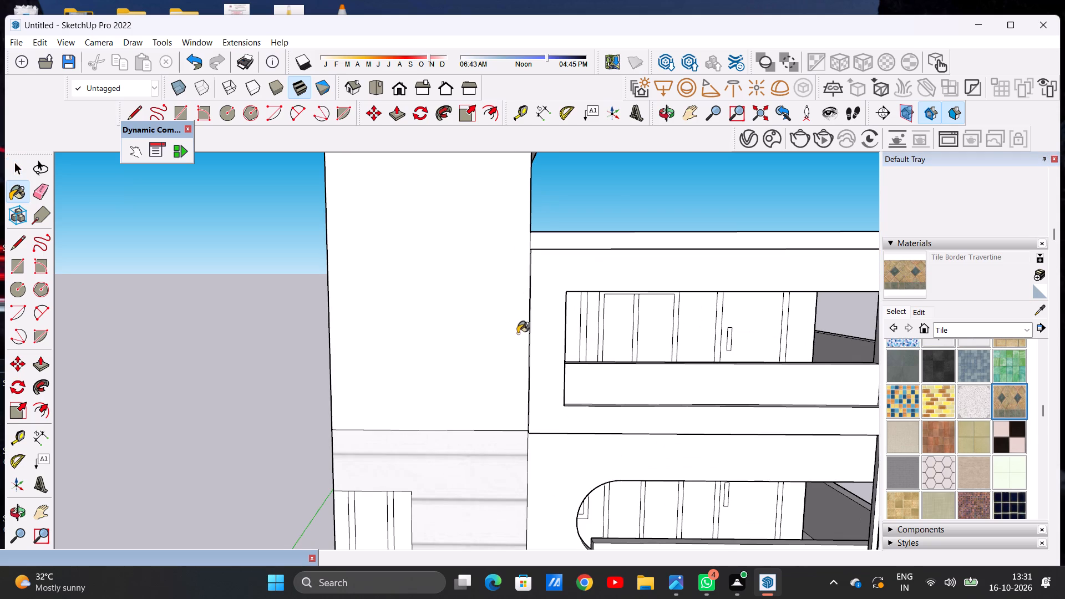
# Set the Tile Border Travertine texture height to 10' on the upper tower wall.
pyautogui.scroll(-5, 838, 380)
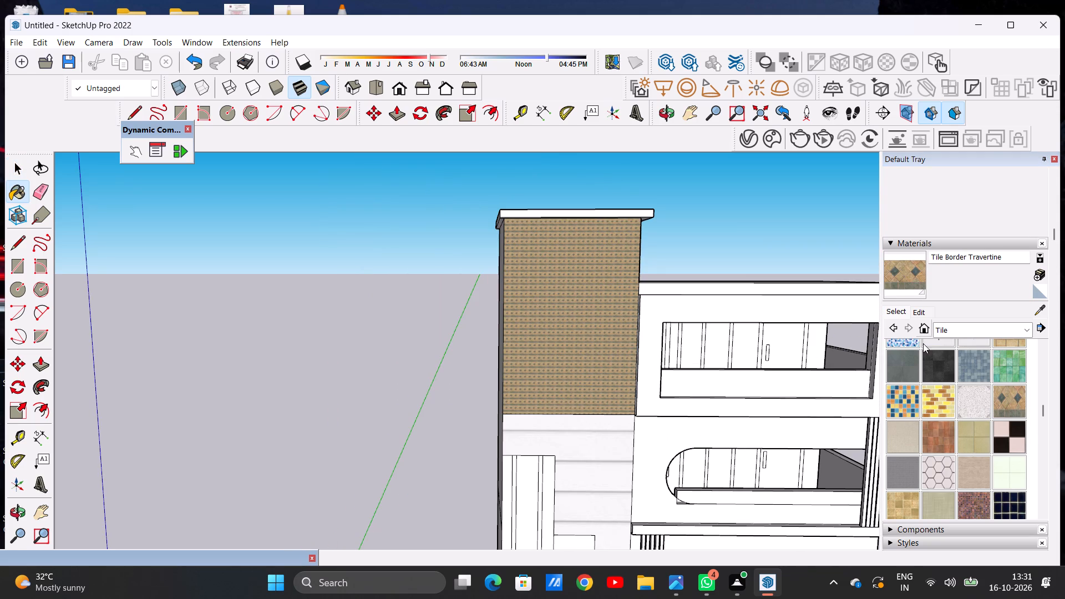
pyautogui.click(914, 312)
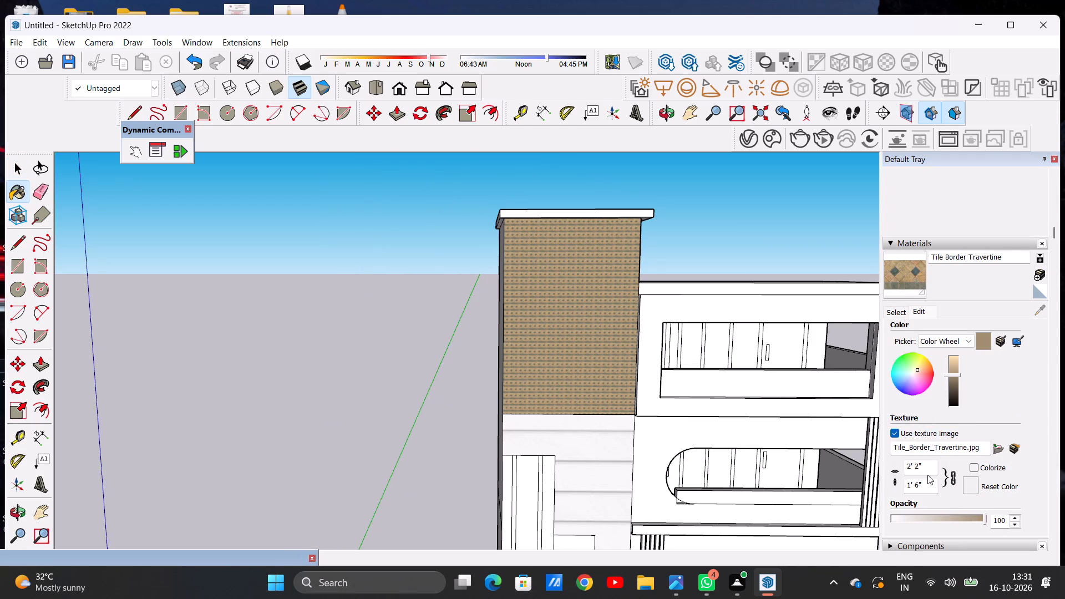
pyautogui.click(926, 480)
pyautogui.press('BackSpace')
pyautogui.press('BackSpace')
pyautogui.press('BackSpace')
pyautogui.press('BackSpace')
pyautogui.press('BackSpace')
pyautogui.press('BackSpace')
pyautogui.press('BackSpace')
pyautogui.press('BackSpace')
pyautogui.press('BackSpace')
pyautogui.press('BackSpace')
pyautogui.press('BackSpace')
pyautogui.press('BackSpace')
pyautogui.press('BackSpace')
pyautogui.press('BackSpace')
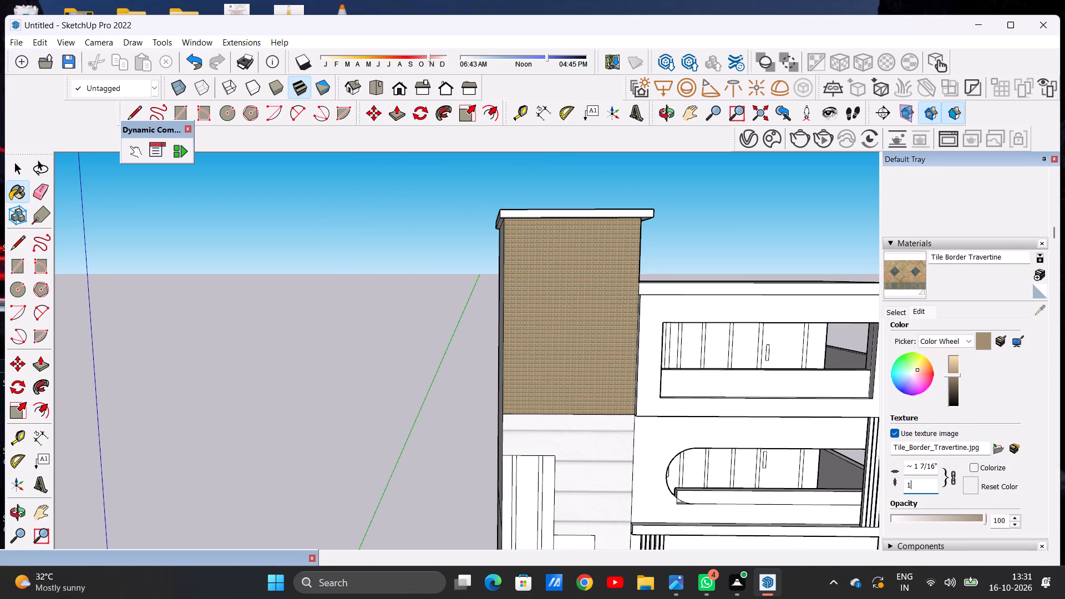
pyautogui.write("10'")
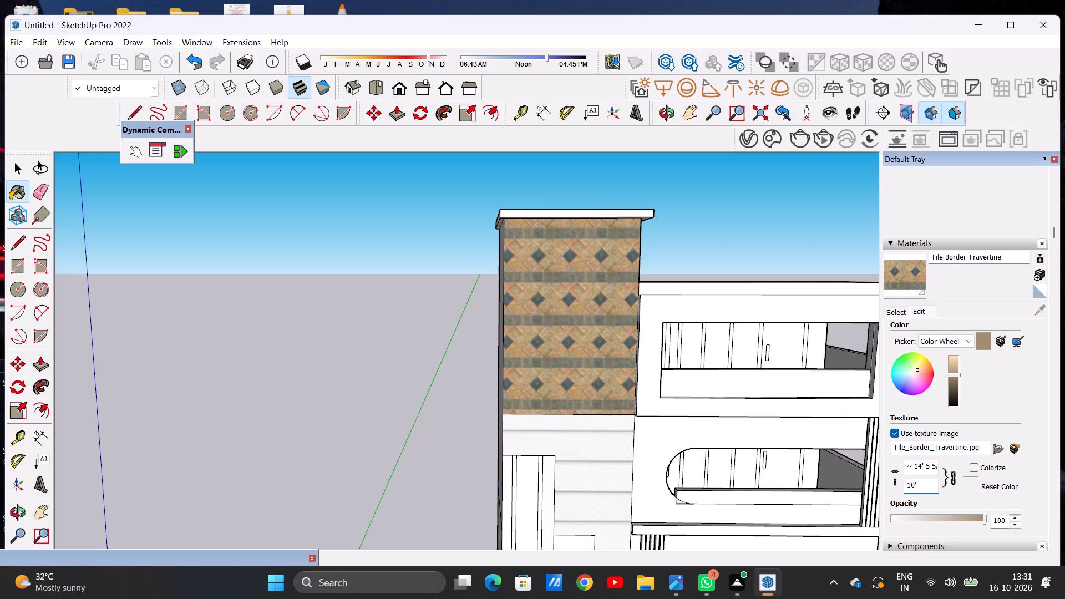
# Set the Tile Border Travertine texture height to 20' for larger tiles on the upper tower wall.
pyautogui.press('BackSpace')
pyautogui.press('BackSpace')
pyautogui.press('BackSpace')
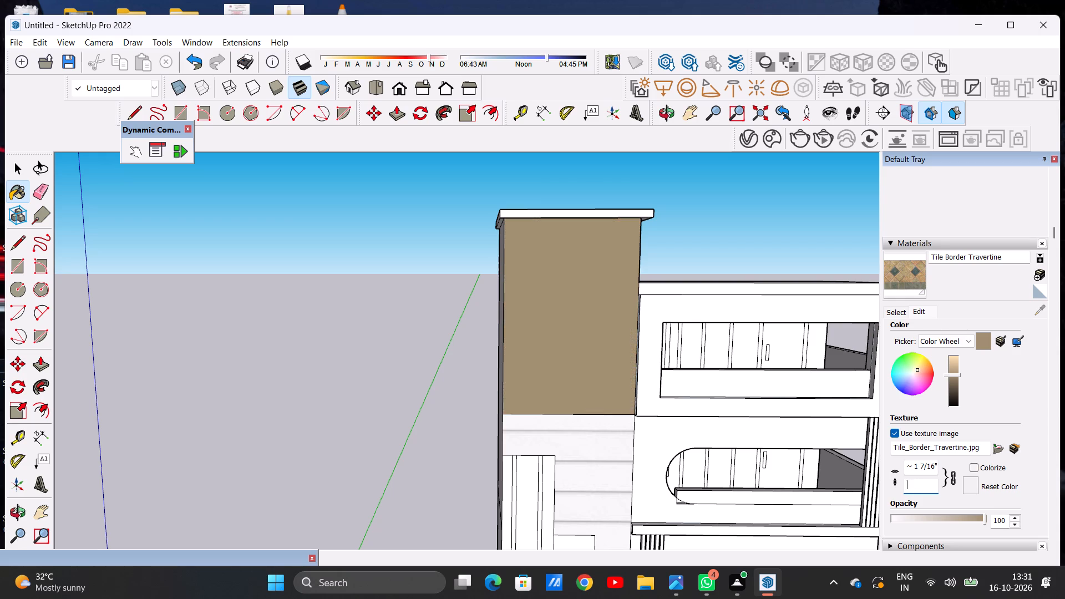
pyautogui.write("20'")
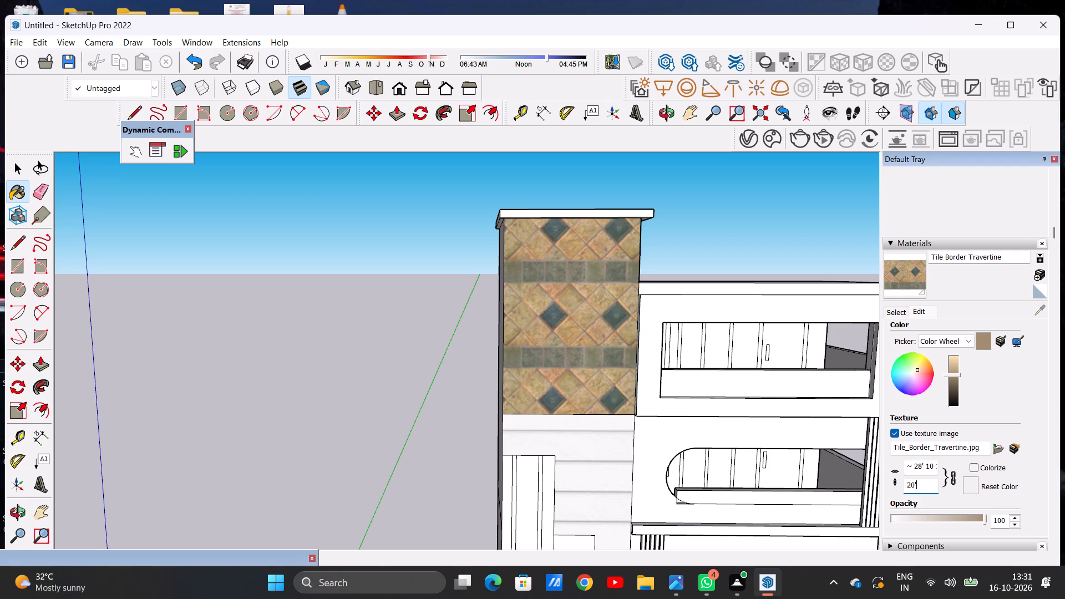
pyautogui.press('Return')
pyautogui.press('space')
# Examine the tiled upper tower against the white cladding below it and the adjoining balcony floors.
pyautogui.scroll(-3, 516, 398)
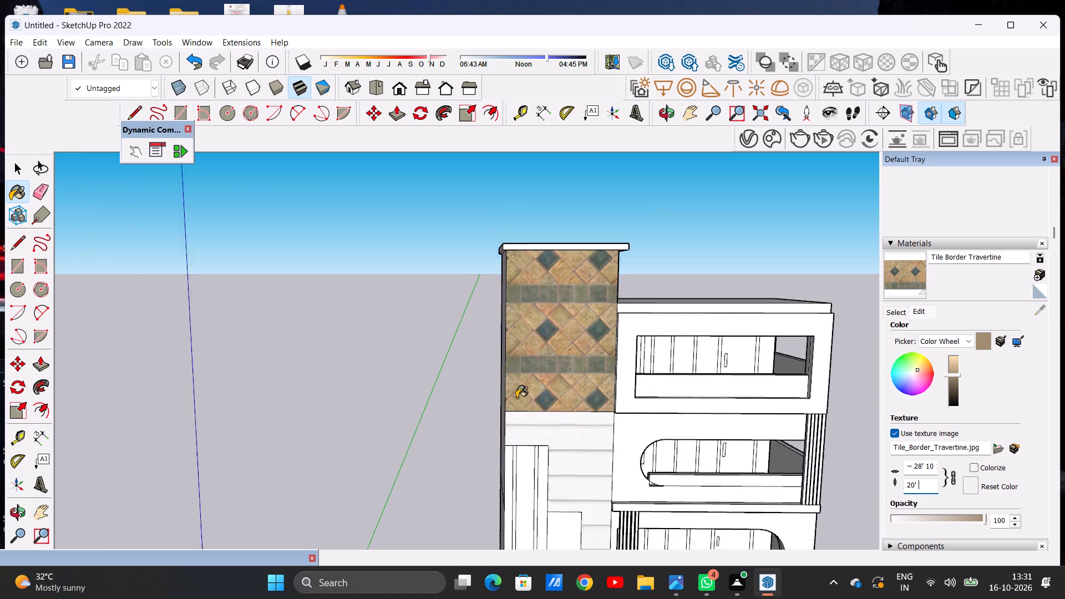
pyautogui.scroll(-10, 516, 398)
pyautogui.scroll(2, 617, 351)
pyautogui.scroll(-1, 617, 351)
pyautogui.scroll(4, 617, 351)
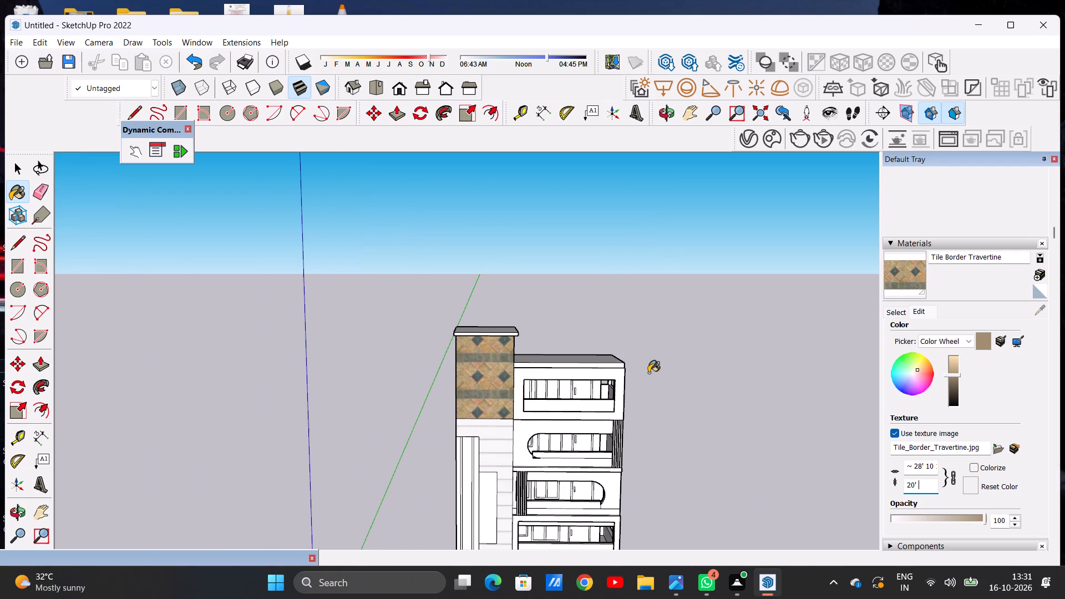
pyautogui.press('space')
# Browse the Tile material collection for another facade finish.
pyautogui.click(894, 313)
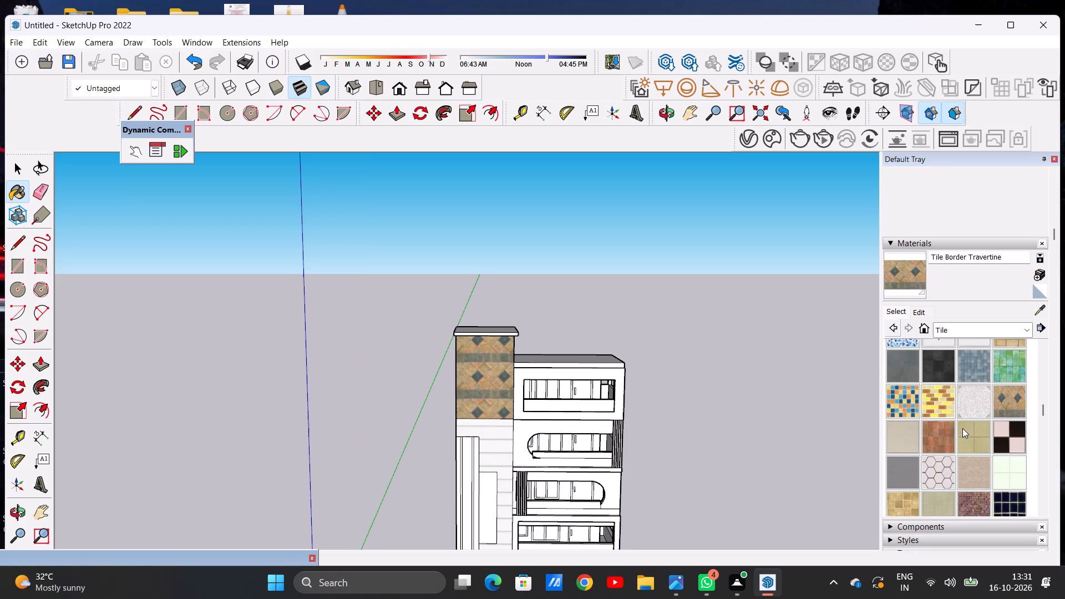
pyautogui.scroll(-1, 933, 443)
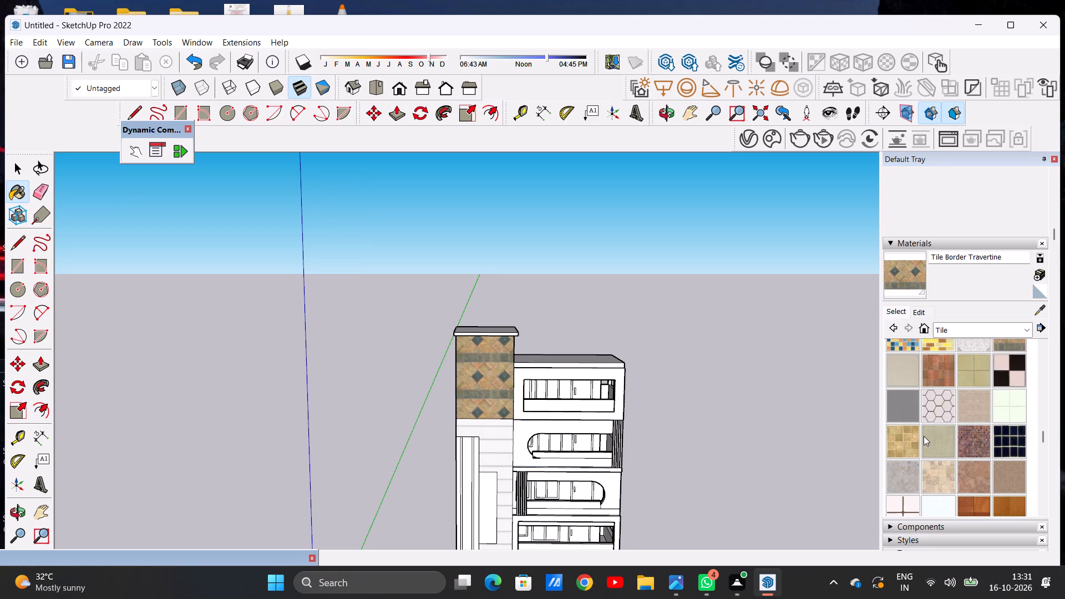
pyautogui.scroll(-1, 924, 436)
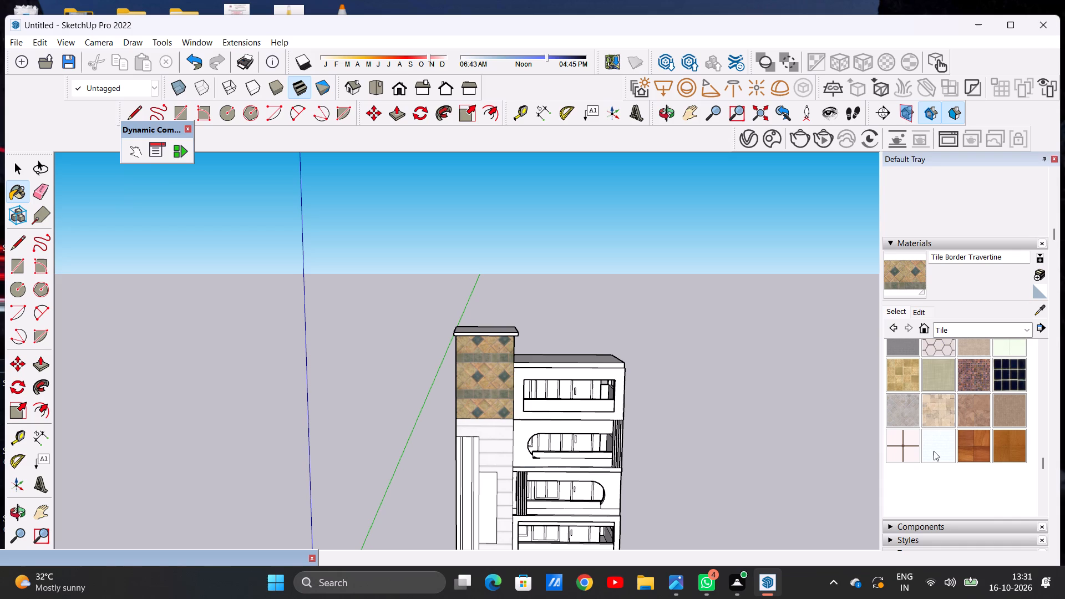
pyautogui.scroll(2, 934, 451)
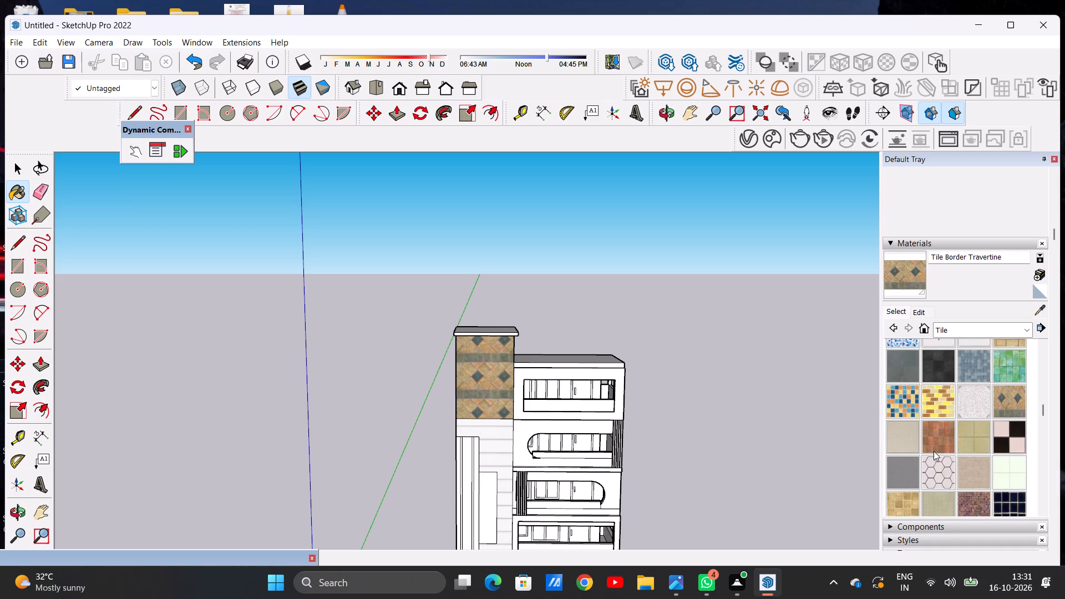
pyautogui.scroll(1, 934, 451)
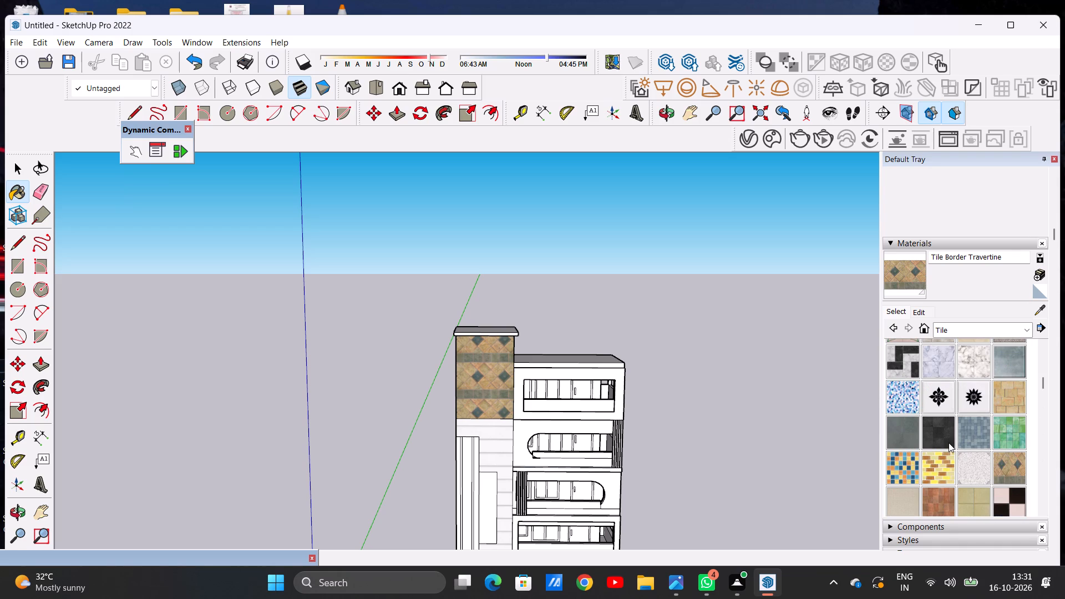
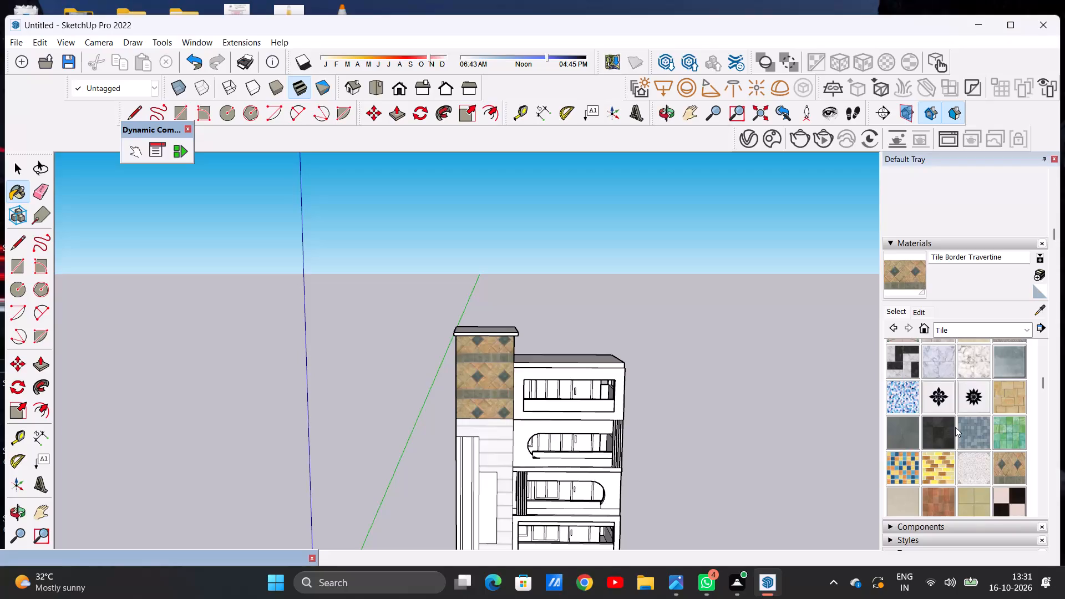
# Examine the travertine-tiled upper tower and the vertical strips and rectangular panel on the white-clad wall below it.
pyautogui.press('space')
pyautogui.scroll(-7, 470, 393)
pyautogui.scroll(8, 485, 403)
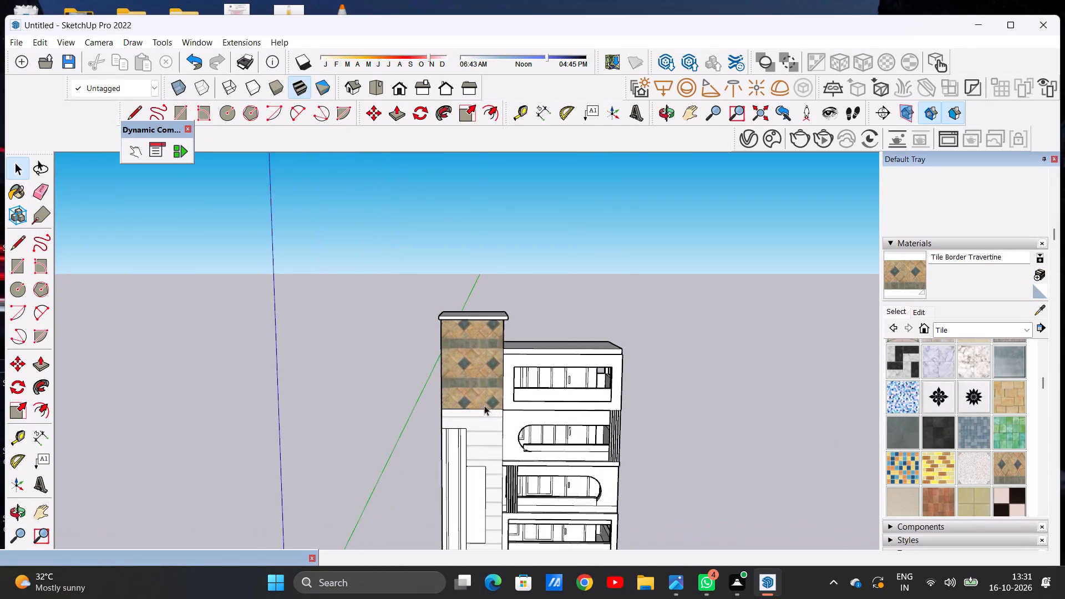
pyautogui.scroll(3, 484, 405)
pyautogui.scroll(-5, 573, 375)
pyautogui.scroll(-1, 513, 362)
pyautogui.scroll(5, 513, 362)
pyautogui.moveTo(530, 362); pyautogui.dragTo(477, 346, button='middle')
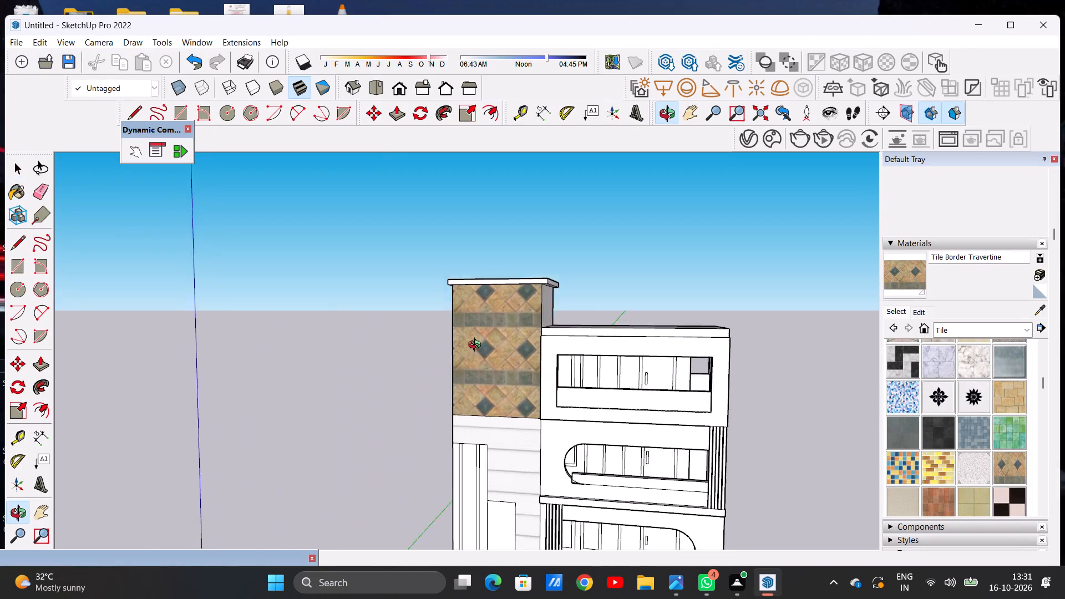
pyautogui.moveTo(477, 346); pyautogui.dragTo(507, 341, button='middle')
pyautogui.scroll(20, 493, 345)
pyautogui.scroll(-12, 574, 371)
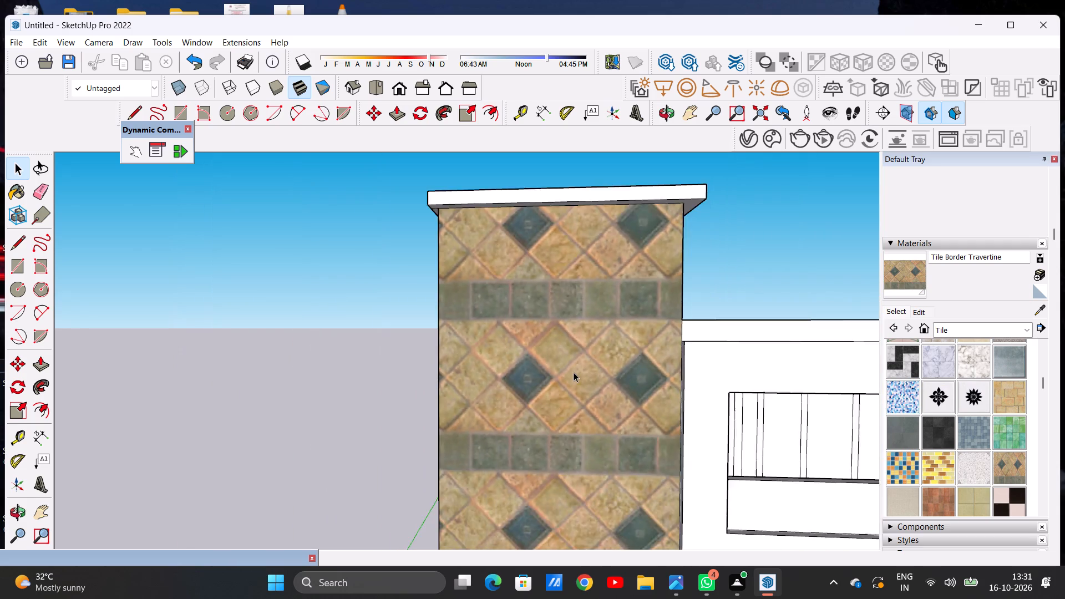
pyautogui.scroll(-14, 574, 372)
pyautogui.scroll(19, 574, 374)
pyautogui.scroll(-13, 581, 366)
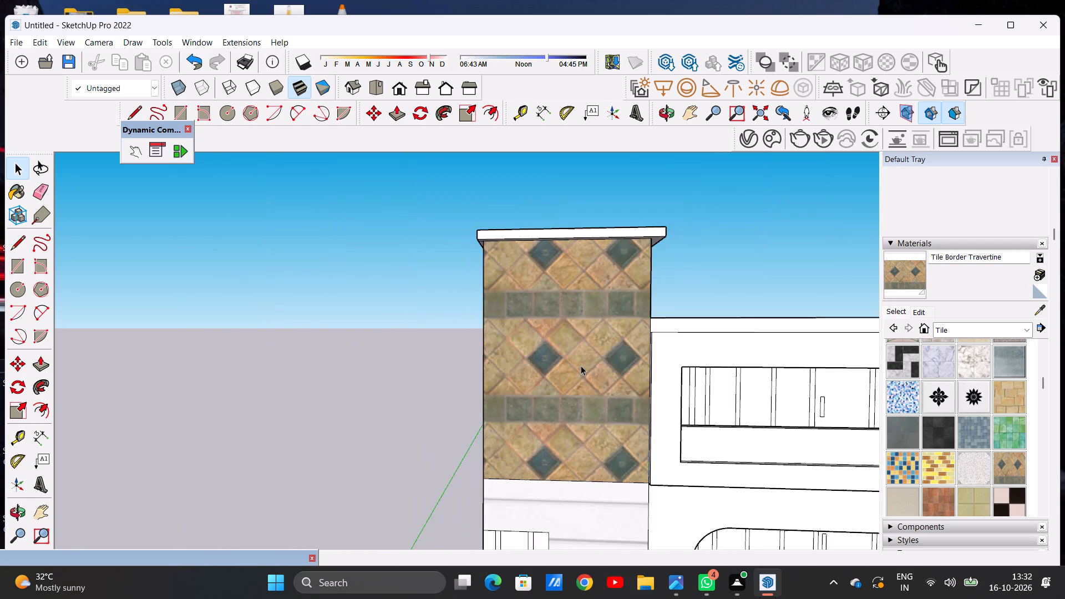
pyautogui.scroll(-15, 581, 366)
pyautogui.scroll(3, 586, 468)
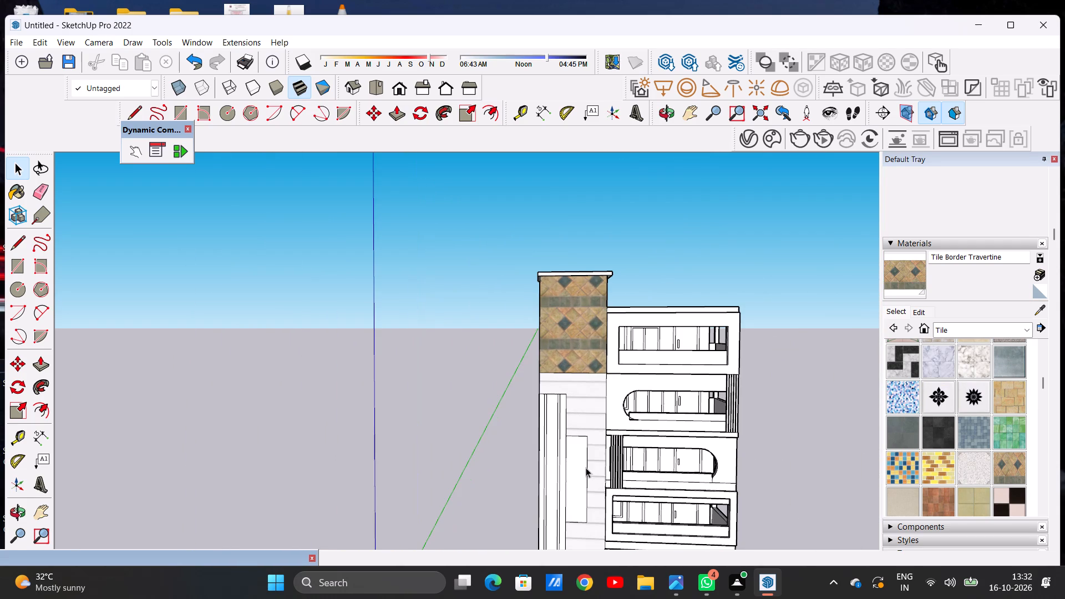
pyautogui.scroll(-4, 595, 418)
pyautogui.scroll(8, 566, 474)
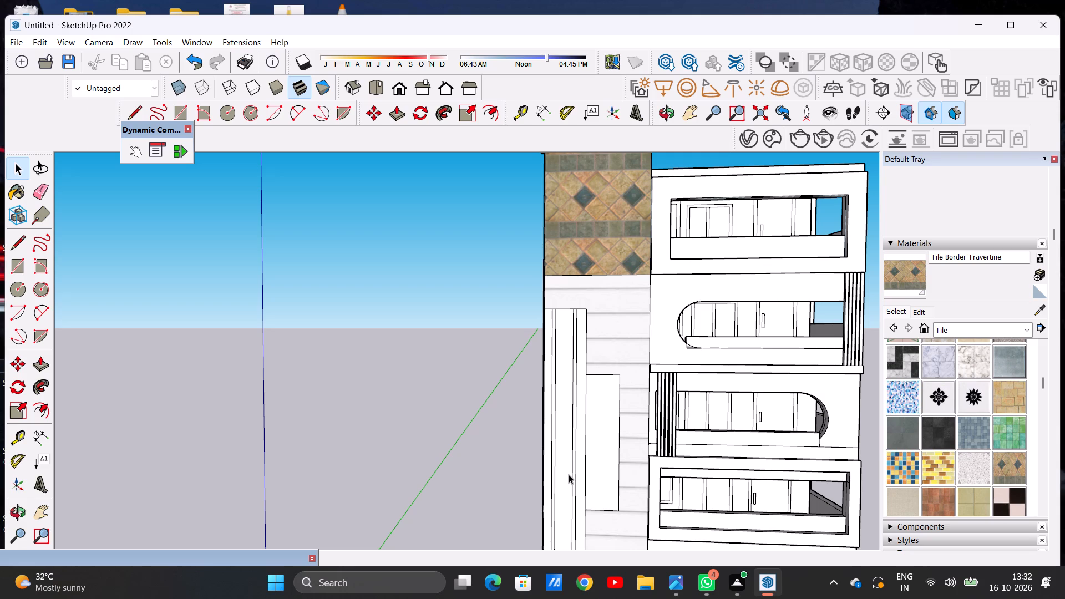
pyautogui.scroll(-4, 581, 452)
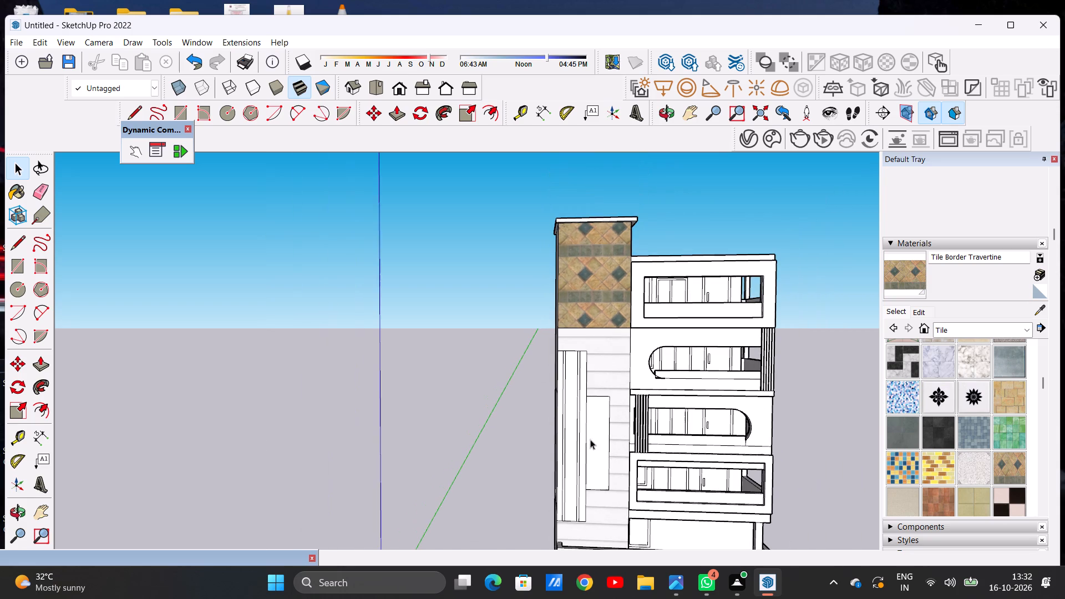
pyautogui.scroll(4, 585, 490)
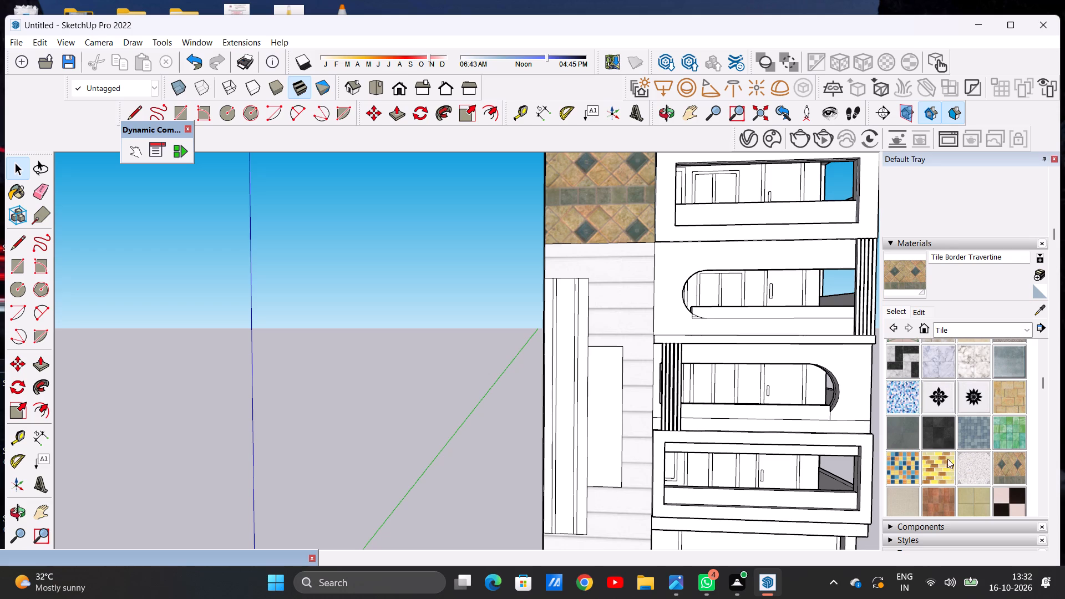
# Paint the three wide vertical strips on the tower's front wall with the Tile Linen material.
pyautogui.scroll(-1, 947, 463)
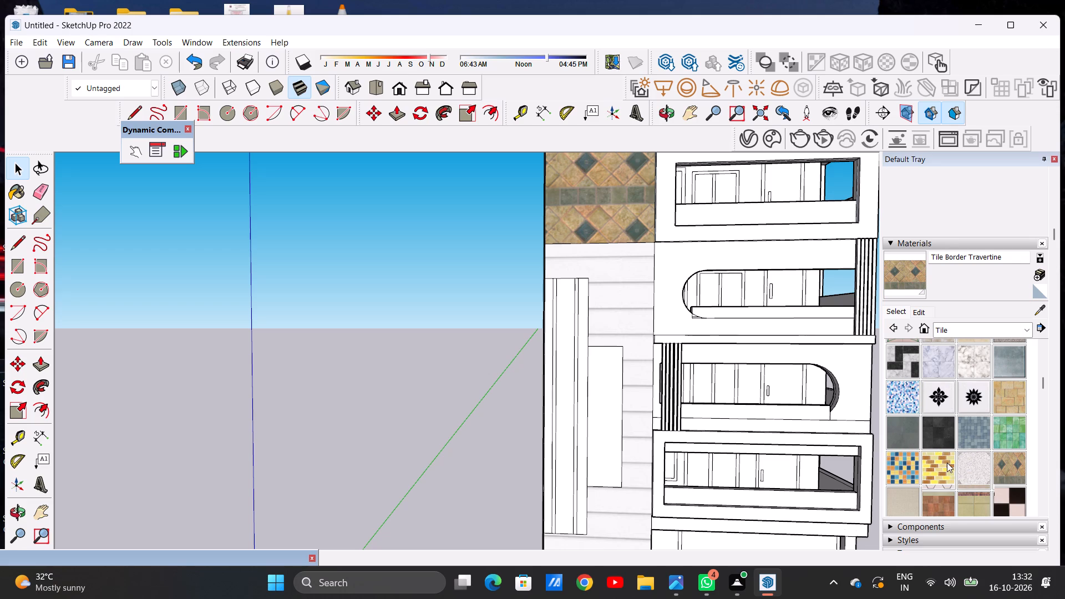
pyautogui.scroll(-1, 947, 463)
pyautogui.click(937, 435)
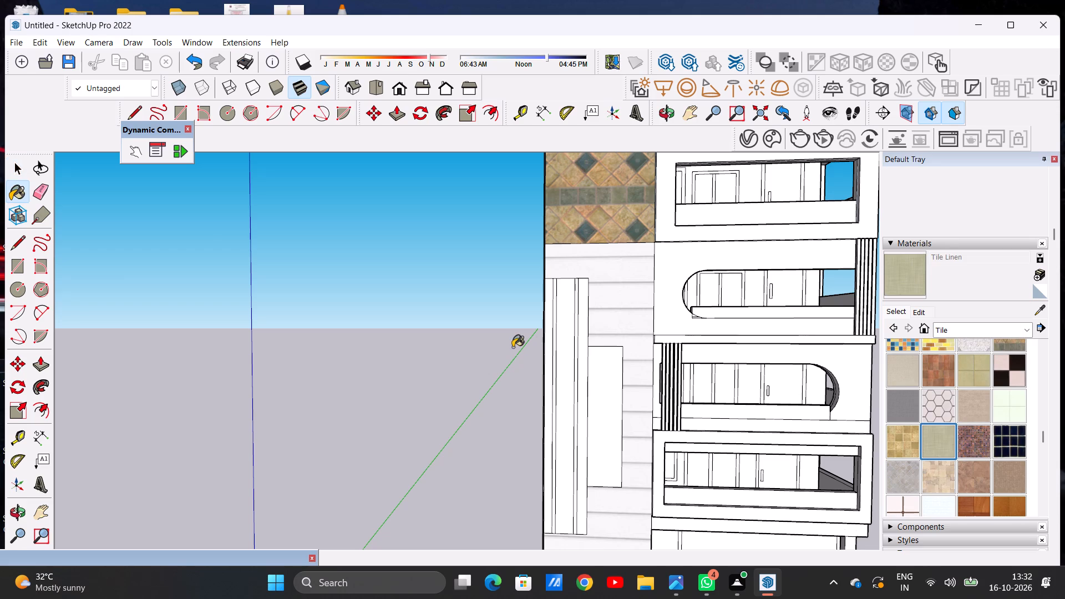
pyautogui.scroll(9, 530, 356)
pyautogui.click(592, 372)
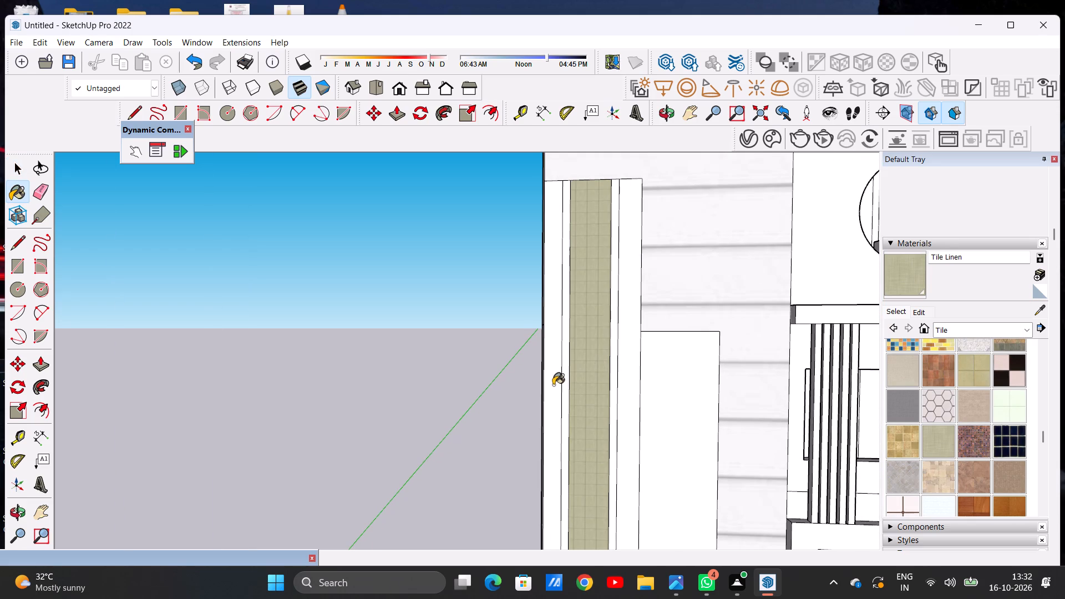
pyautogui.click(553, 385)
pyautogui.scroll(10, 587, 413)
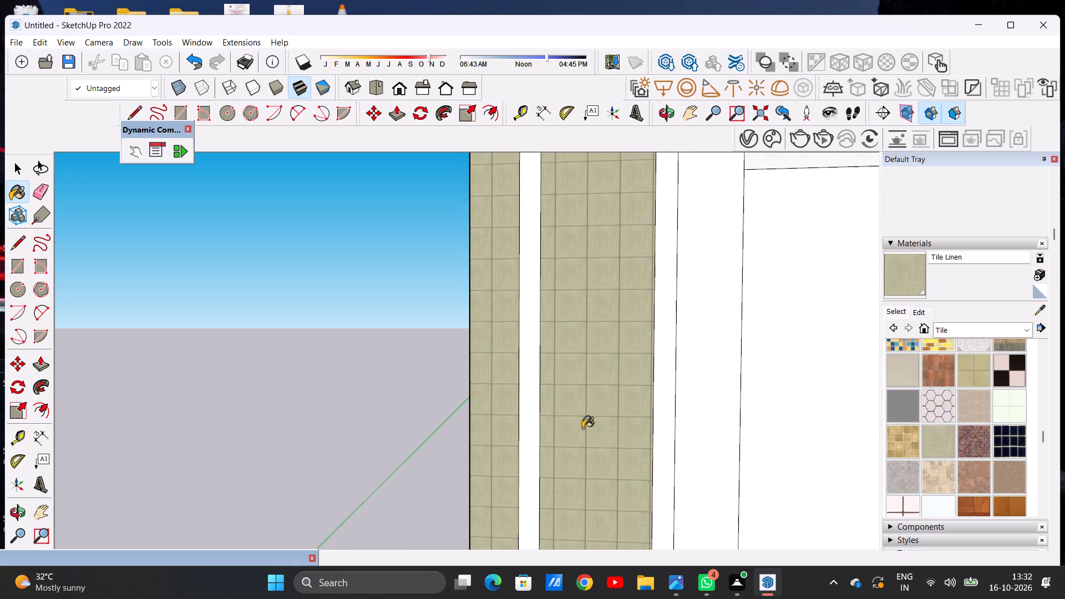
pyautogui.scroll(-20, 585, 427)
pyautogui.scroll(-2, 585, 427)
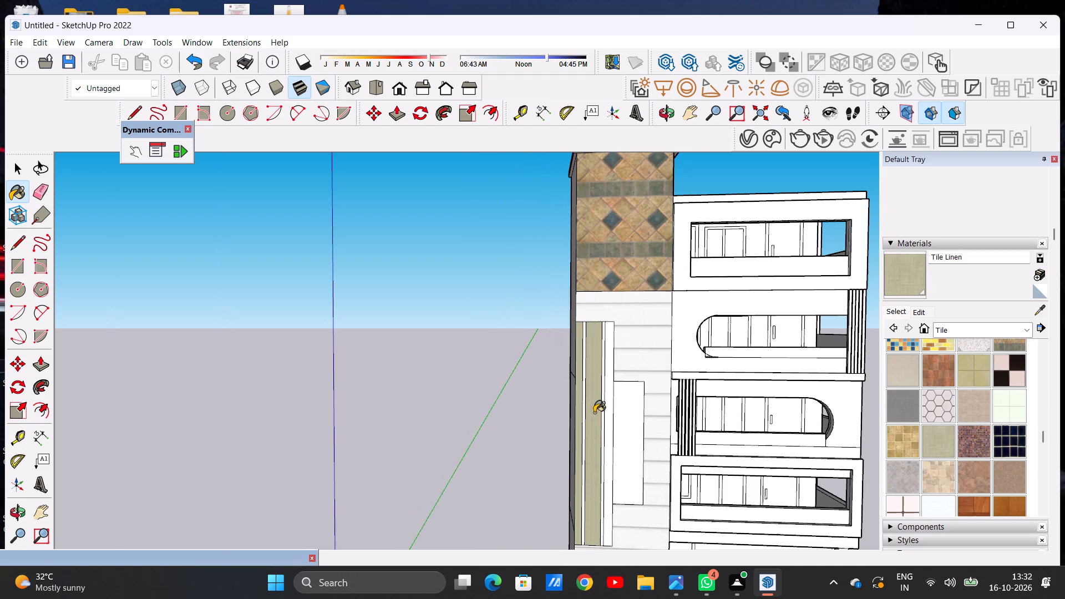
pyautogui.scroll(11, 596, 440)
pyautogui.click(615, 429)
pyautogui.scroll(-8, 593, 427)
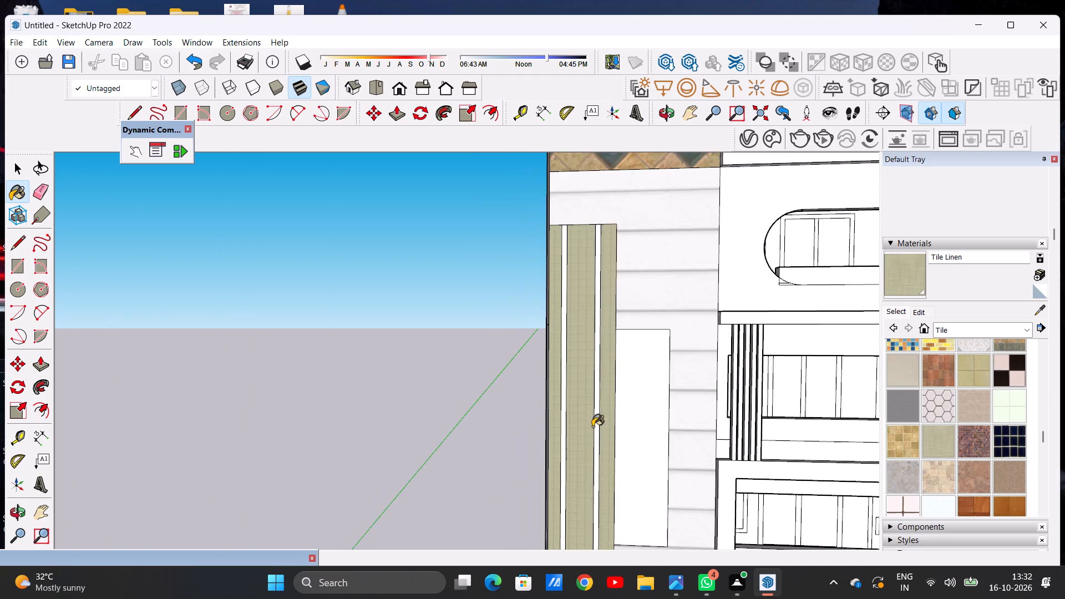
pyautogui.scroll(-9, 592, 427)
pyautogui.scroll(1, 590, 418)
pyautogui.scroll(-2, 590, 418)
pyautogui.scroll(10, 593, 460)
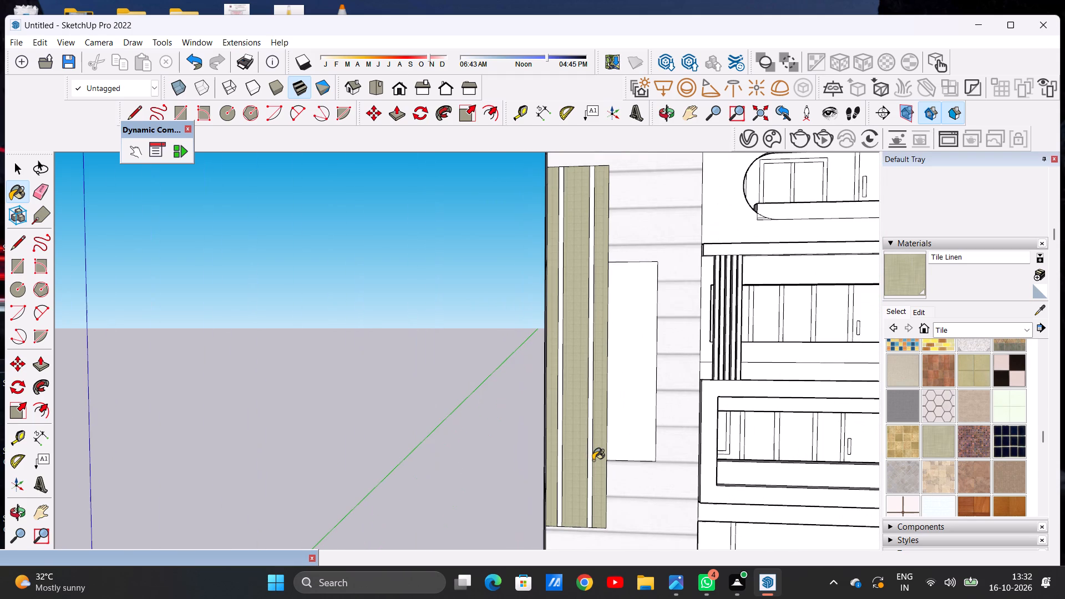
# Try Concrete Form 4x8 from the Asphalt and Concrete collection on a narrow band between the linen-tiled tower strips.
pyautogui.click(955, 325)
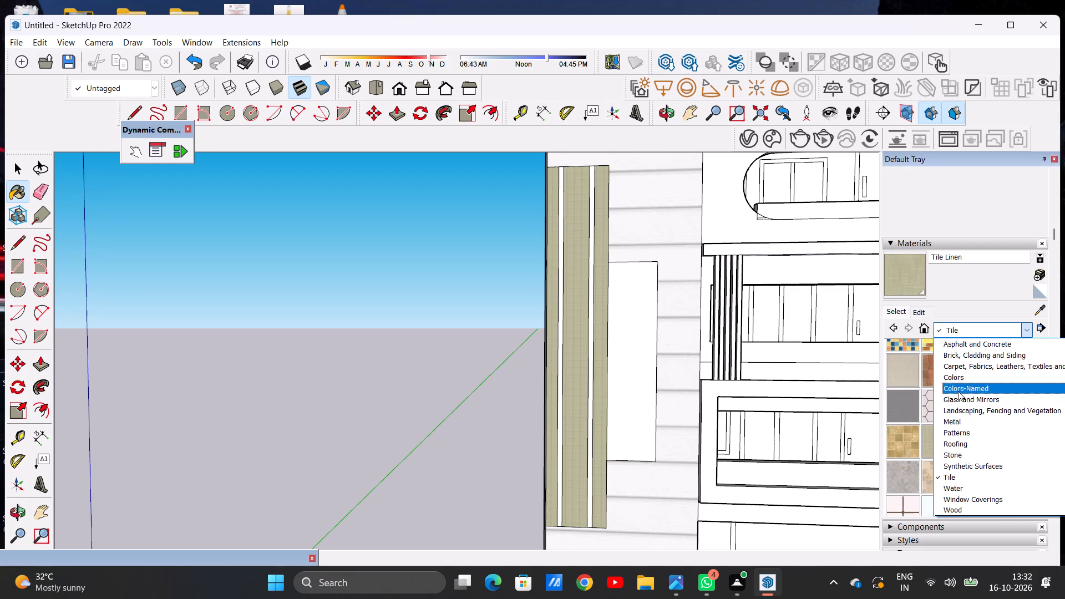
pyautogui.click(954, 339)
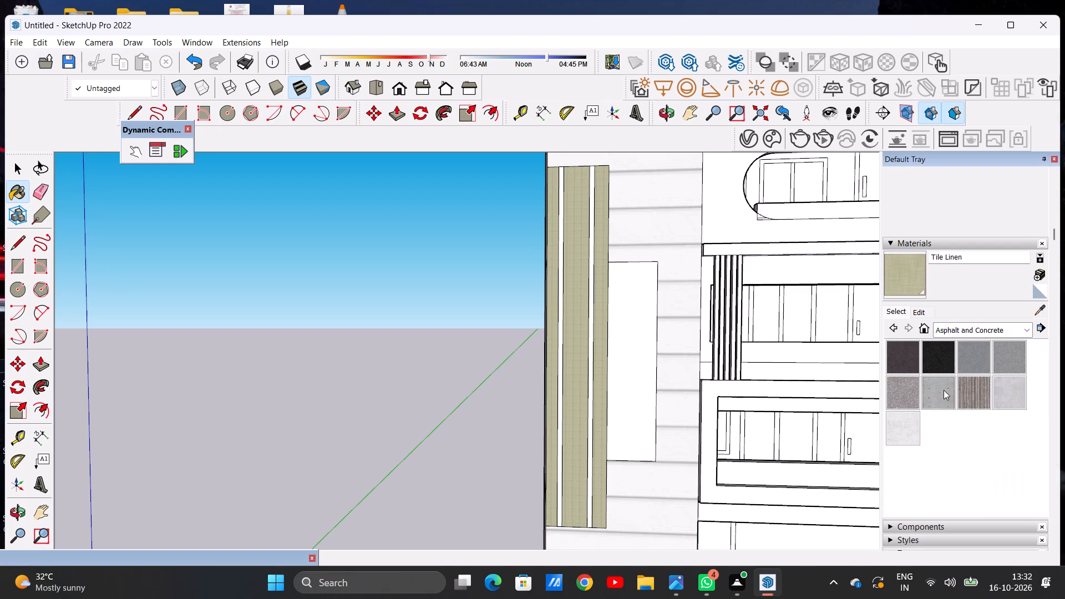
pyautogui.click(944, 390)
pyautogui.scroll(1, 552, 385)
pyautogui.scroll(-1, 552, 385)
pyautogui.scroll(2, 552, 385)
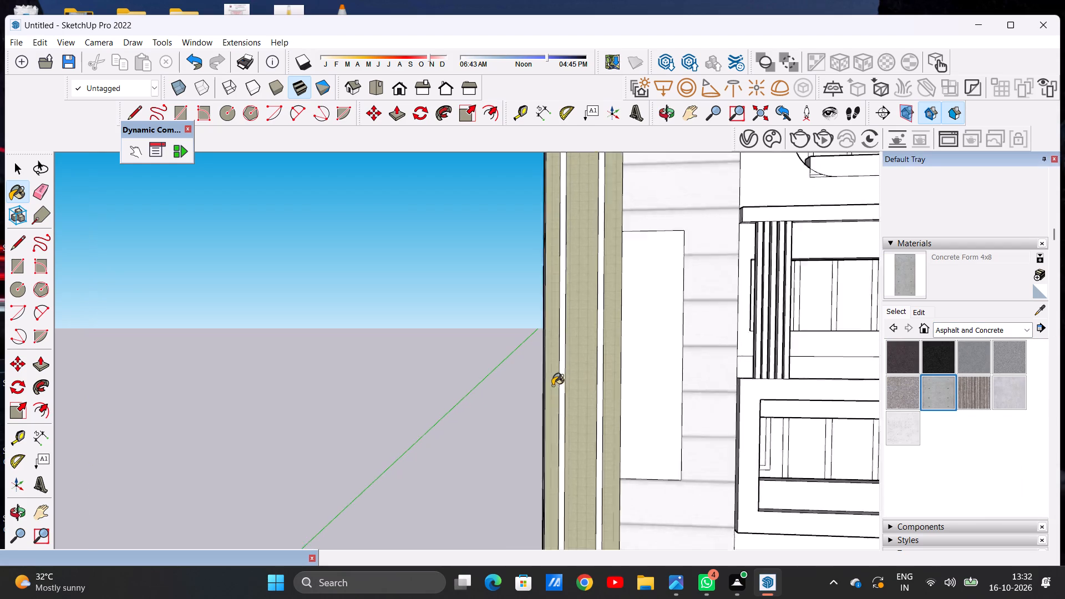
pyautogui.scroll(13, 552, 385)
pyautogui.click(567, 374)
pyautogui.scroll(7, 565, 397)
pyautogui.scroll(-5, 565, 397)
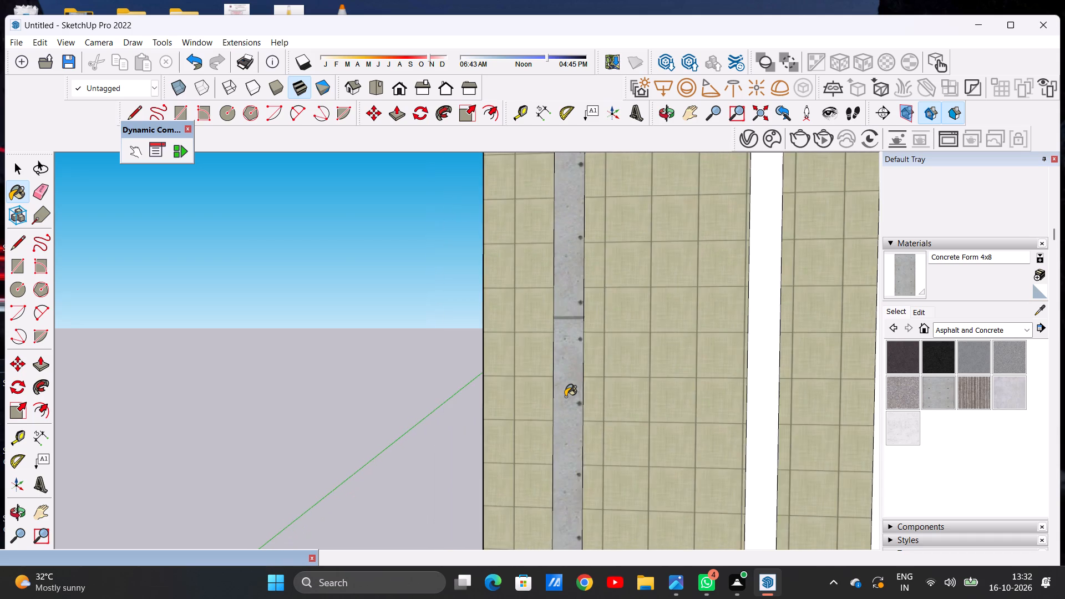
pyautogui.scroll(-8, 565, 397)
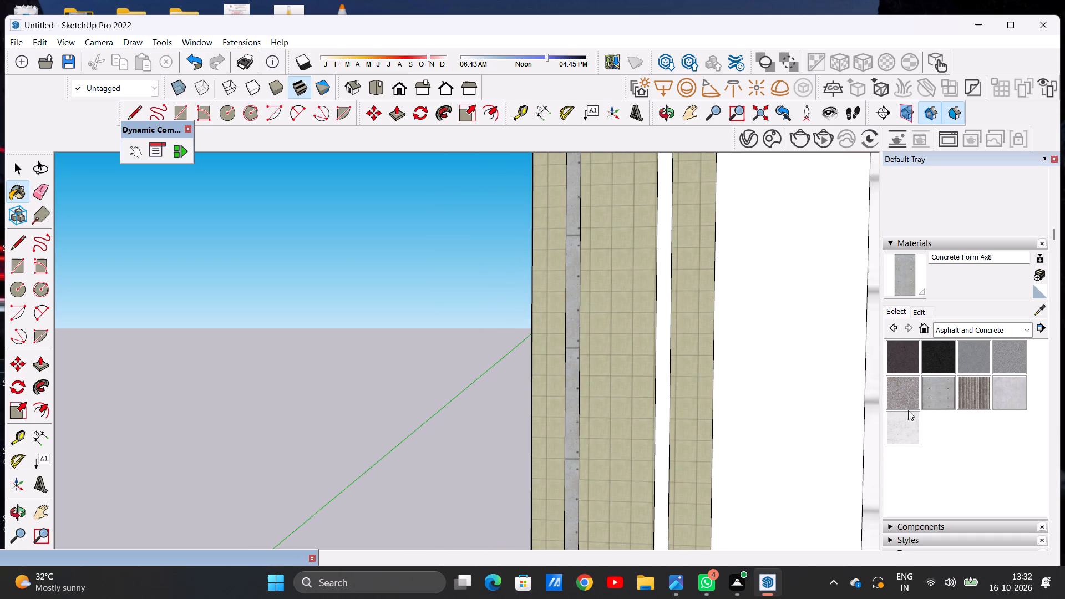
# Paint both narrow bands between the linen-tiled tower strips with Polished Concrete Old.
pyautogui.click(903, 427)
pyautogui.scroll(1, 572, 429)
pyautogui.scroll(-1, 569, 429)
pyautogui.scroll(7, 569, 429)
pyautogui.click(569, 423)
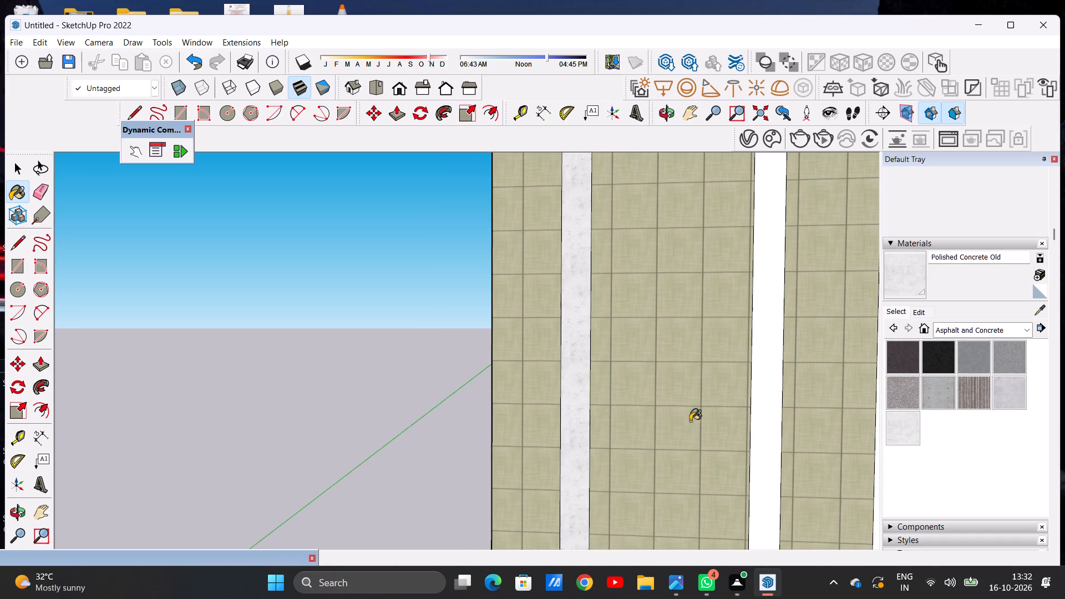
pyautogui.click(765, 409)
pyautogui.scroll(-9, 557, 404)
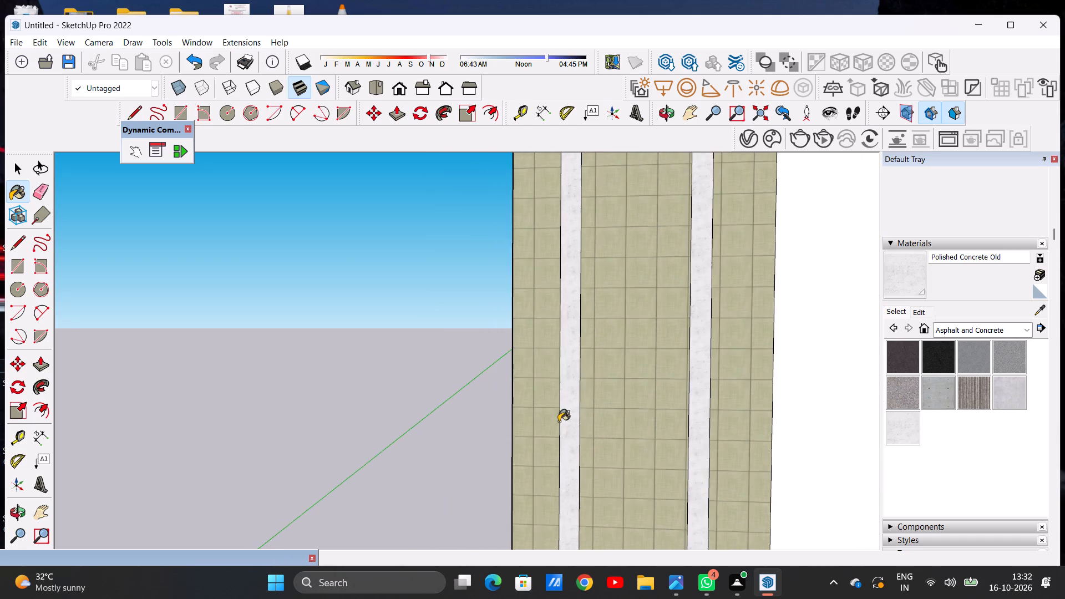
pyautogui.scroll(-18, 559, 422)
pyautogui.scroll(-3, 594, 416)
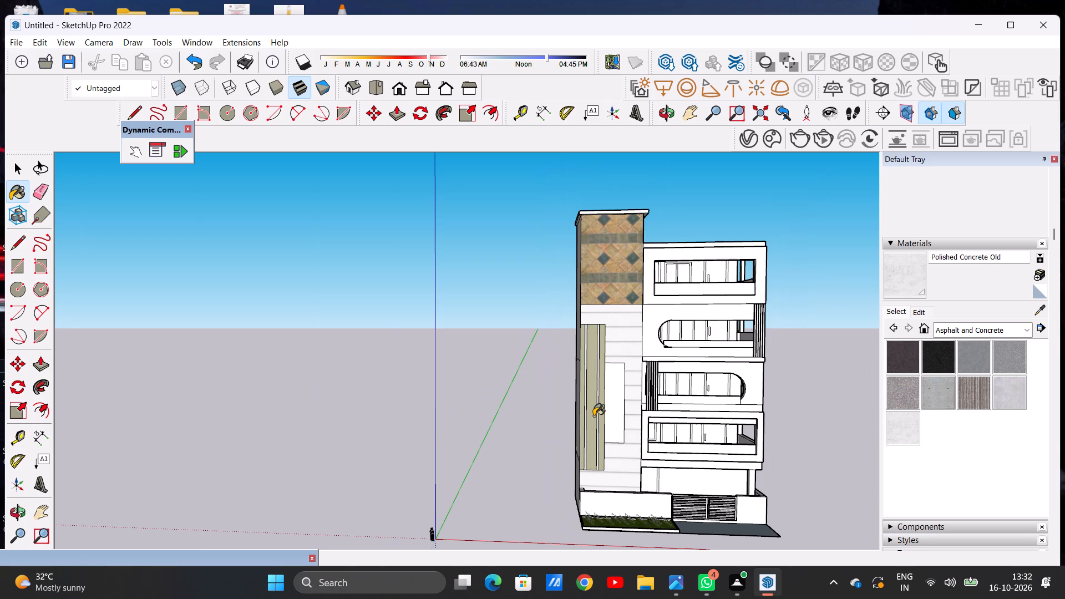
pyautogui.scroll(1, 594, 416)
pyautogui.press('space')
pyautogui.scroll(-4, 594, 416)
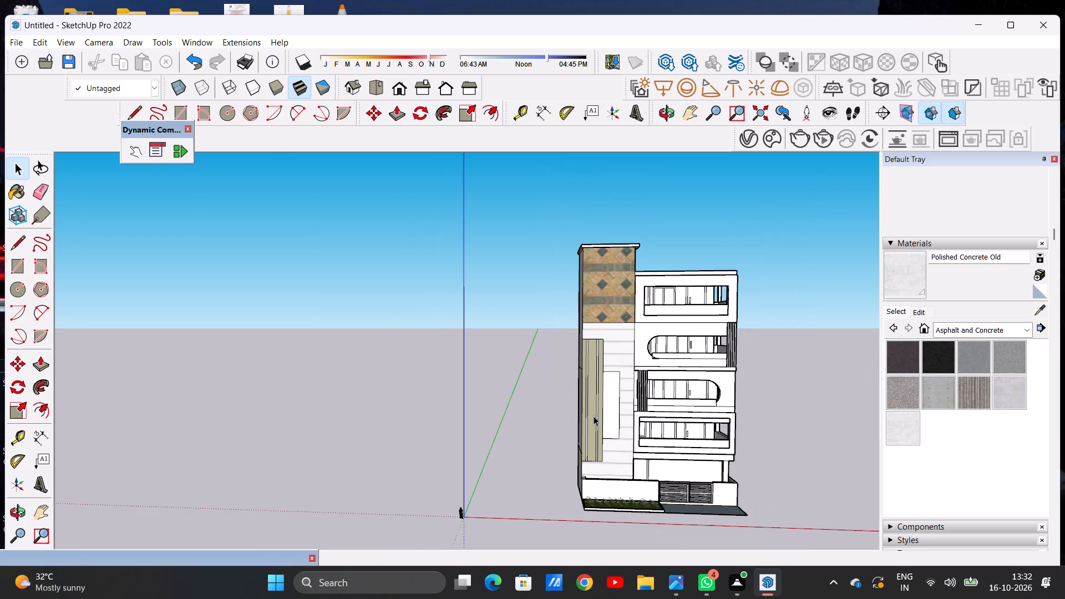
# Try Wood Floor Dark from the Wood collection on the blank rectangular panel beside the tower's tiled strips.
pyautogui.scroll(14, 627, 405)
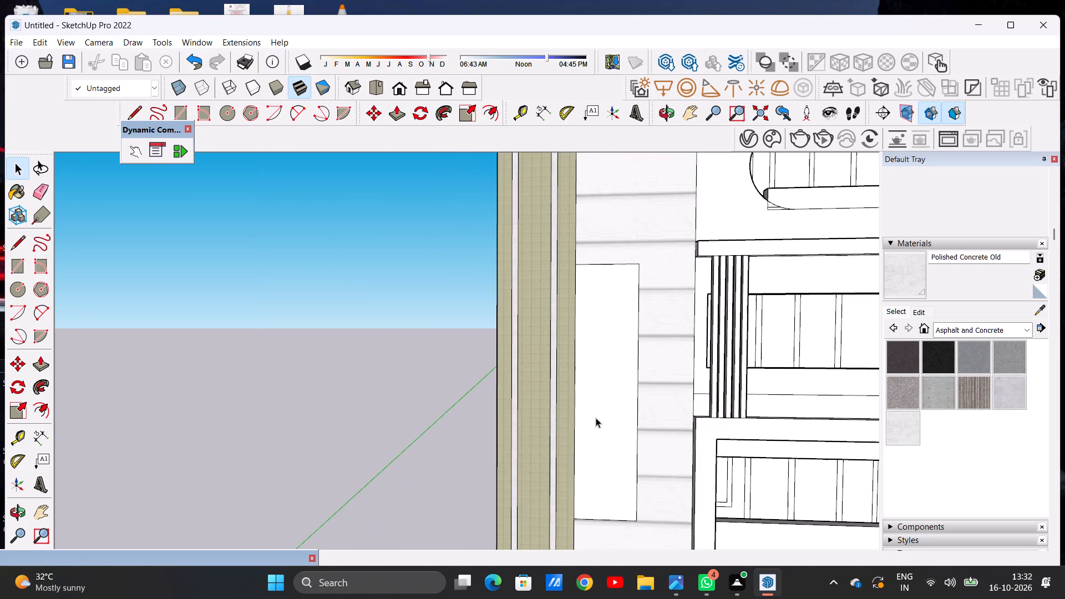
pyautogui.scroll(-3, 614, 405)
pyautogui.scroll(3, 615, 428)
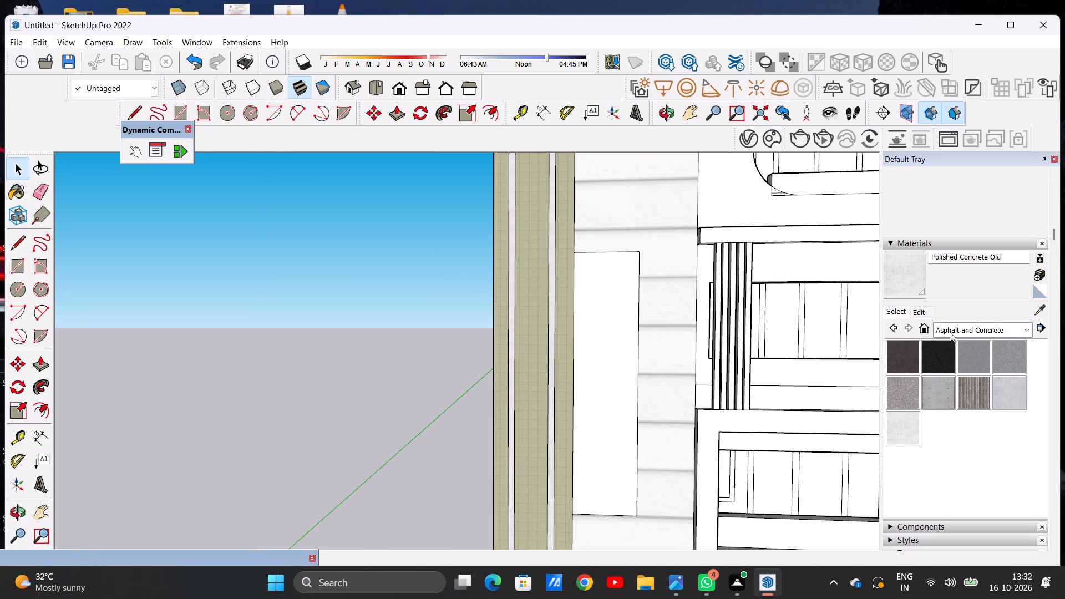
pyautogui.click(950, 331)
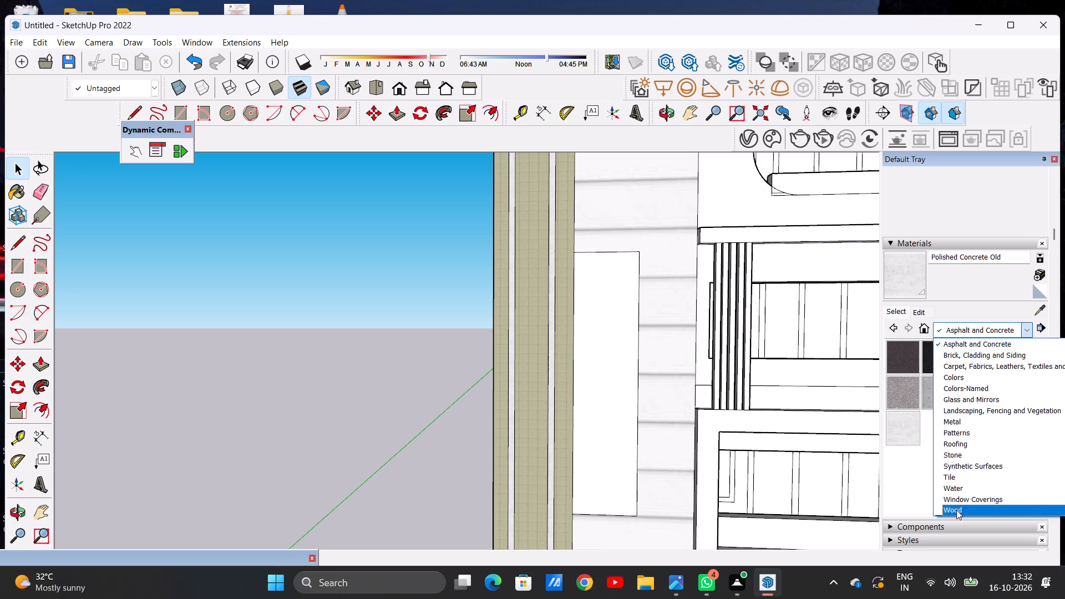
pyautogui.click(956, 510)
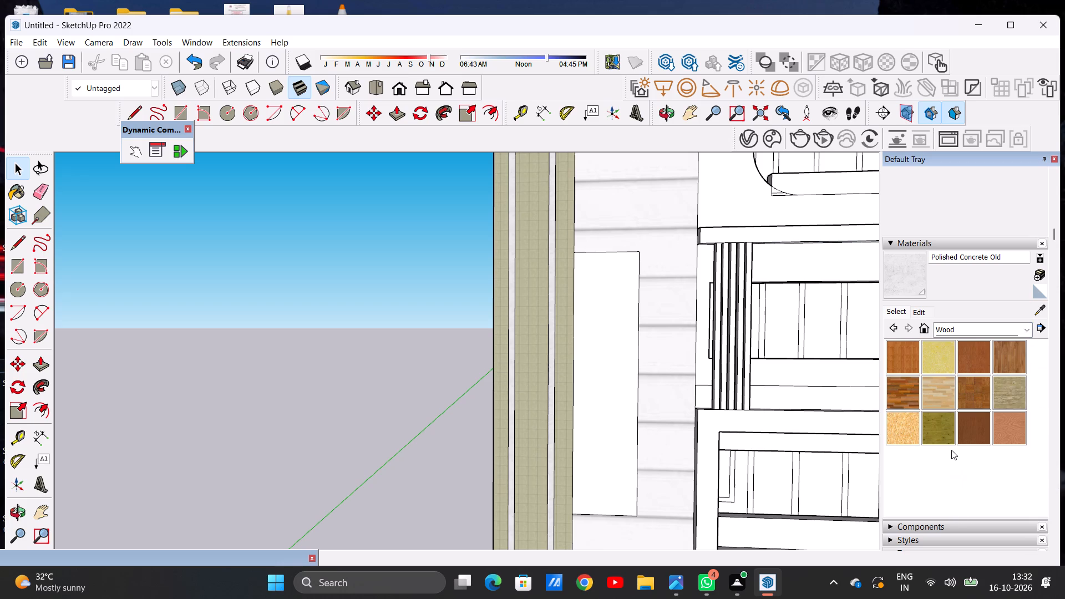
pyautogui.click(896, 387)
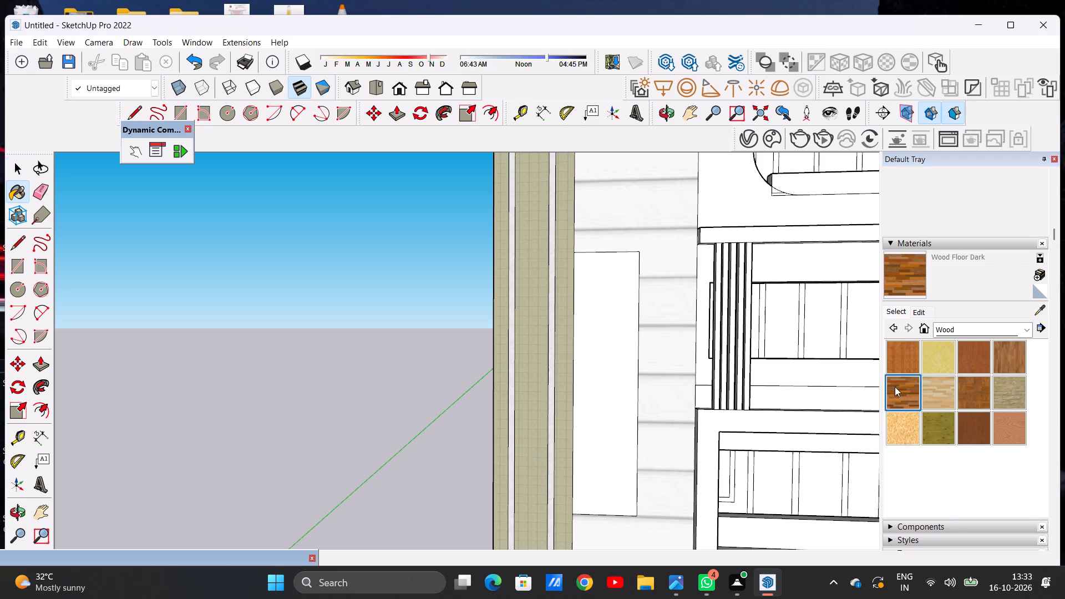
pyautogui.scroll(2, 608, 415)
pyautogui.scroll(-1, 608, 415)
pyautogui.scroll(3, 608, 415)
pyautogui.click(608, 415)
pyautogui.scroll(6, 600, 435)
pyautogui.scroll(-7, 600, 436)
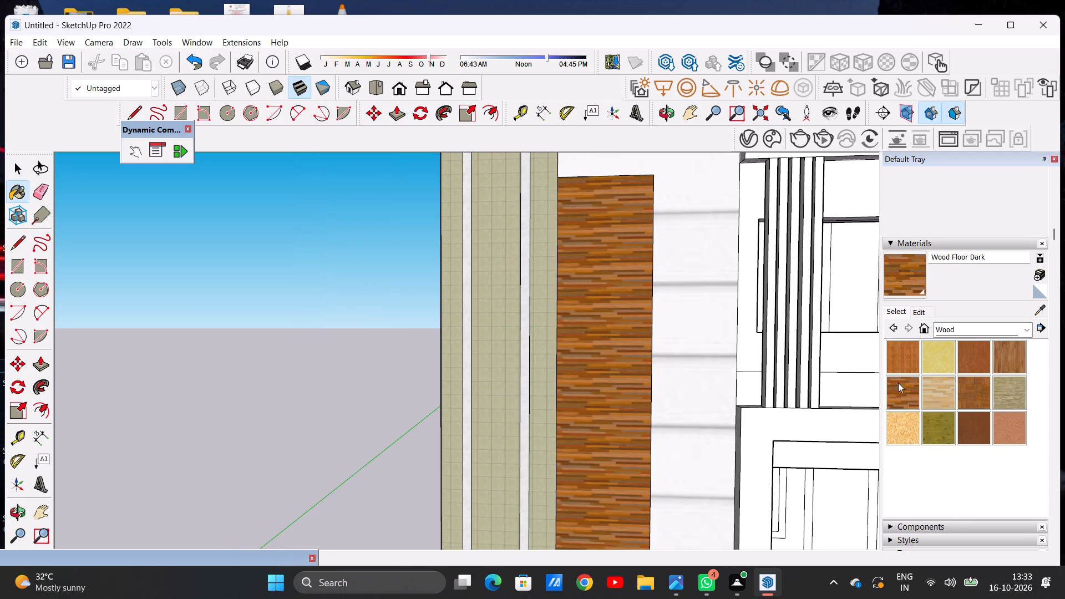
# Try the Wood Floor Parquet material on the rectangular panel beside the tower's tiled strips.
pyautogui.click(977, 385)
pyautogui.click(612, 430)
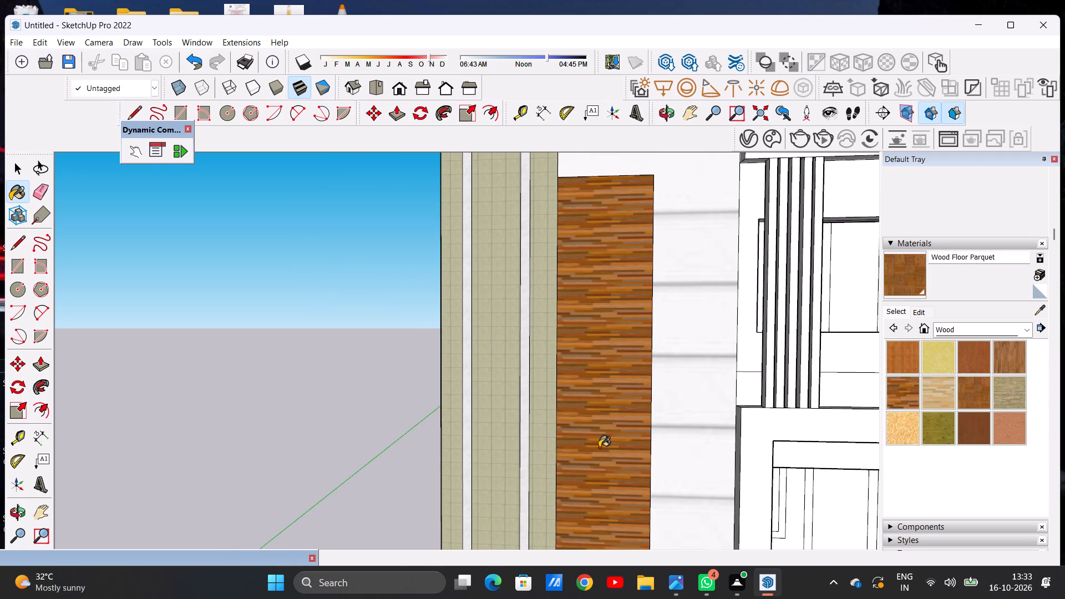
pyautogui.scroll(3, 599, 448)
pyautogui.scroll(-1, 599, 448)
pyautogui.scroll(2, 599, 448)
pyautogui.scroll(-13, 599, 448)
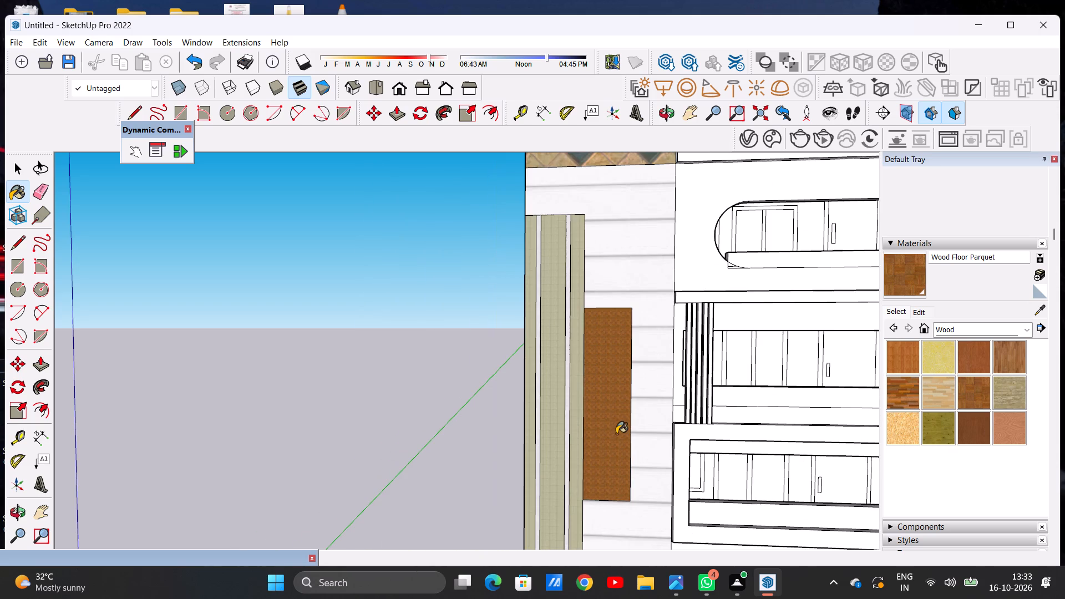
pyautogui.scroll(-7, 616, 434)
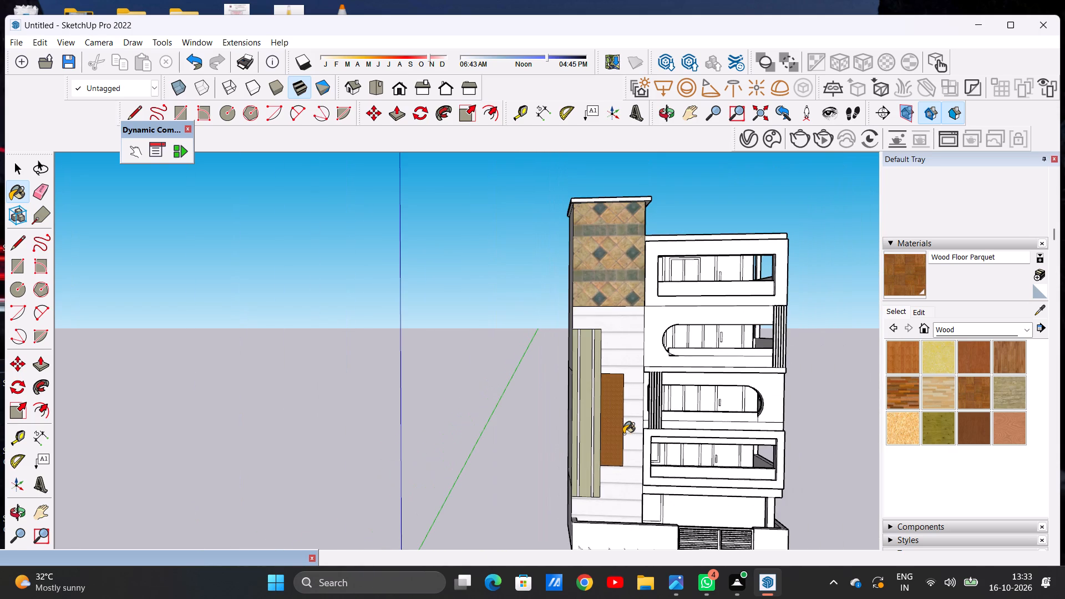
# Paint the rectangular panel beside the tower's tiled strips with Wood Cherry Original.
pyautogui.click(968, 354)
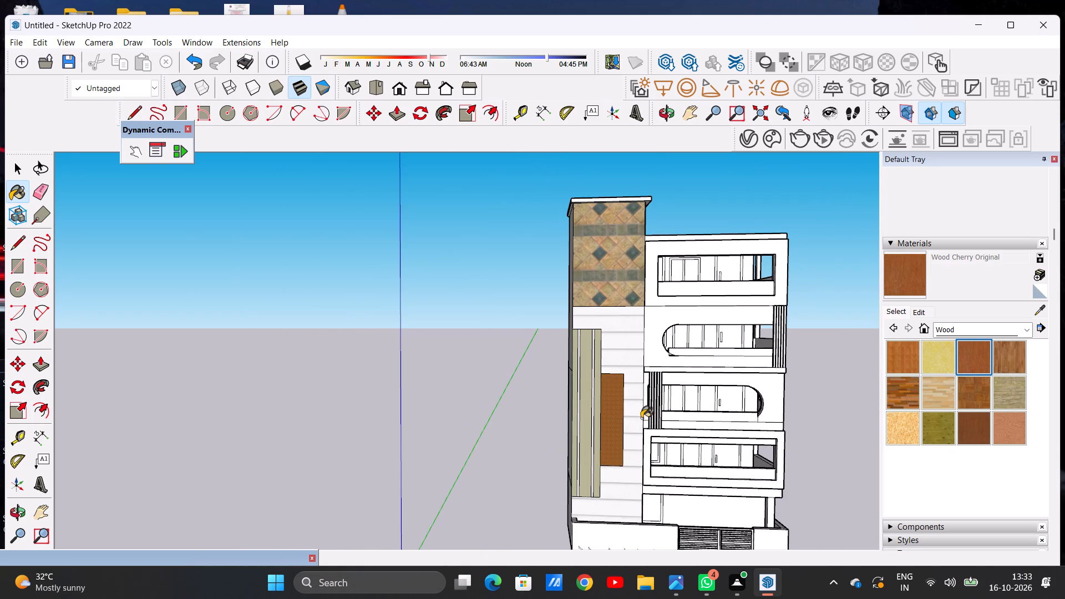
pyautogui.scroll(10, 608, 424)
pyautogui.scroll(-1, 622, 419)
pyautogui.scroll(4, 622, 419)
pyautogui.click(622, 419)
pyautogui.scroll(16, 610, 435)
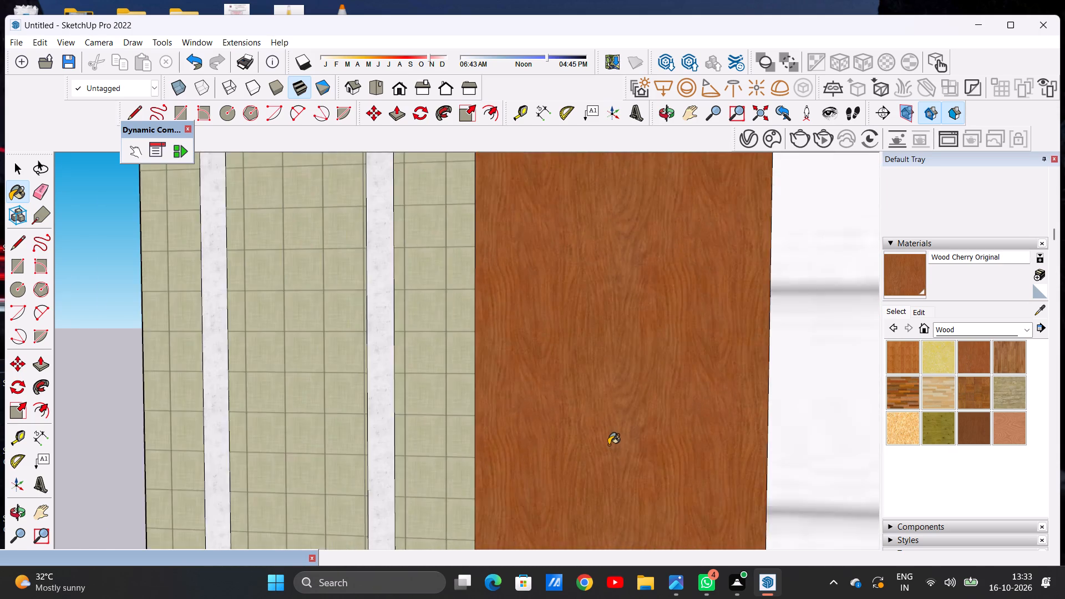
# Undo the wood materials tried on the rectangular panel beside the tower's tiled strips, back to the blank face.
pyautogui.scroll(4, 608, 445)
pyautogui.scroll(-20, 608, 445)
pyautogui.scroll(-15, 608, 445)
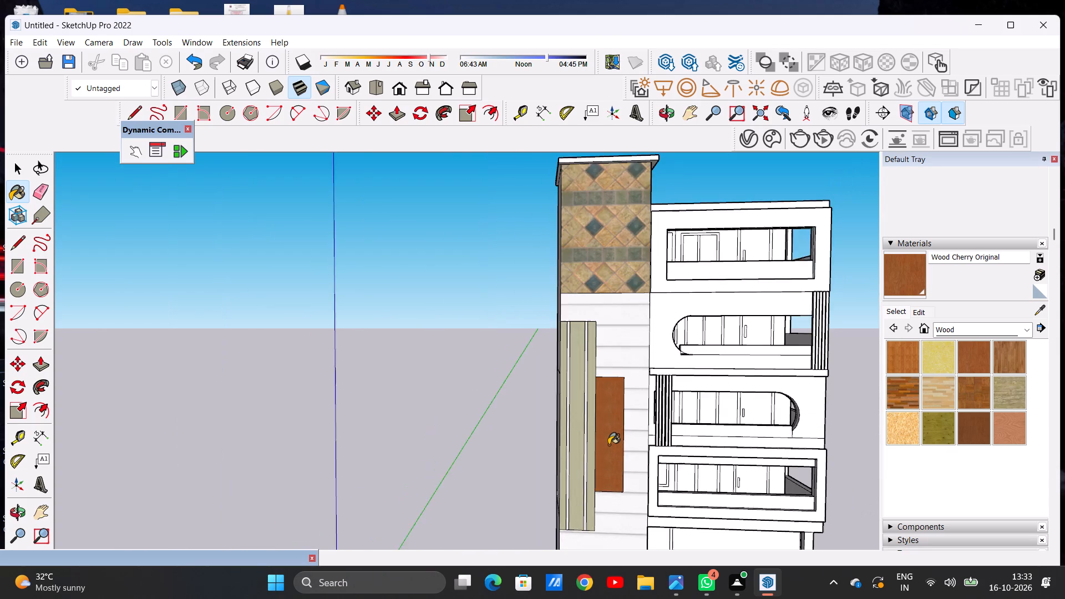
pyautogui.scroll(-2, 608, 445)
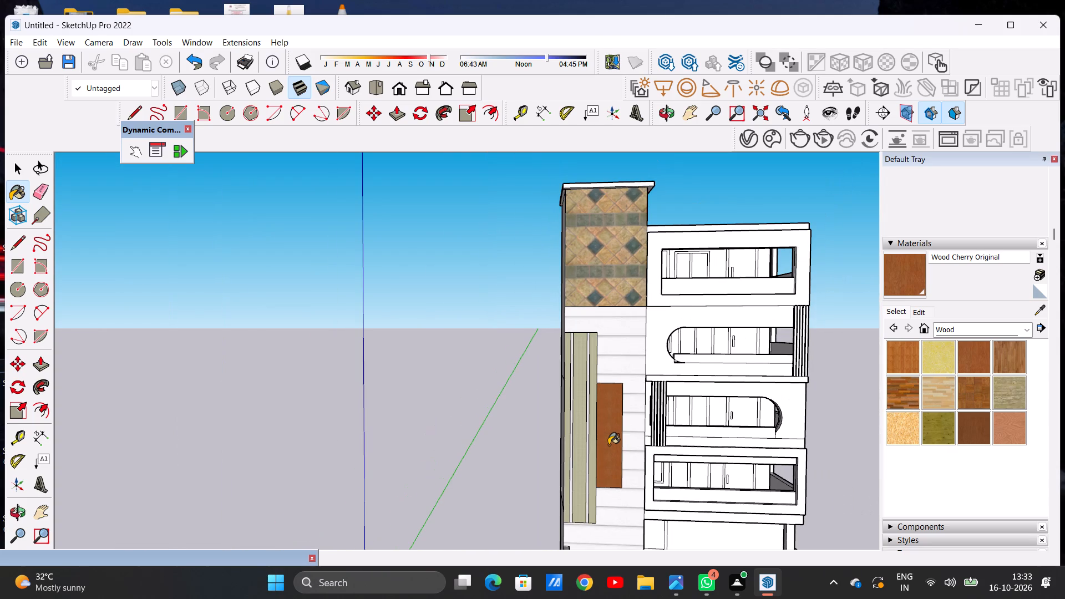
pyautogui.moveTo(611, 446); pyautogui.dragTo(626, 438, button='middle')
pyautogui.scroll(7, 601, 445)
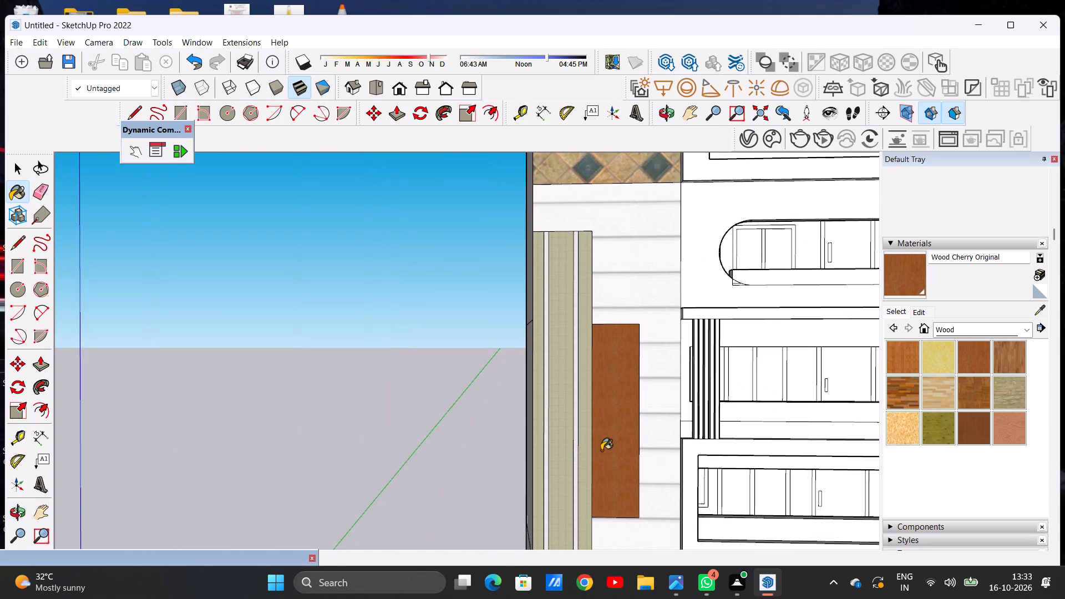
pyautogui.press('space')
pyautogui.hotkey('ctrl', 'z')
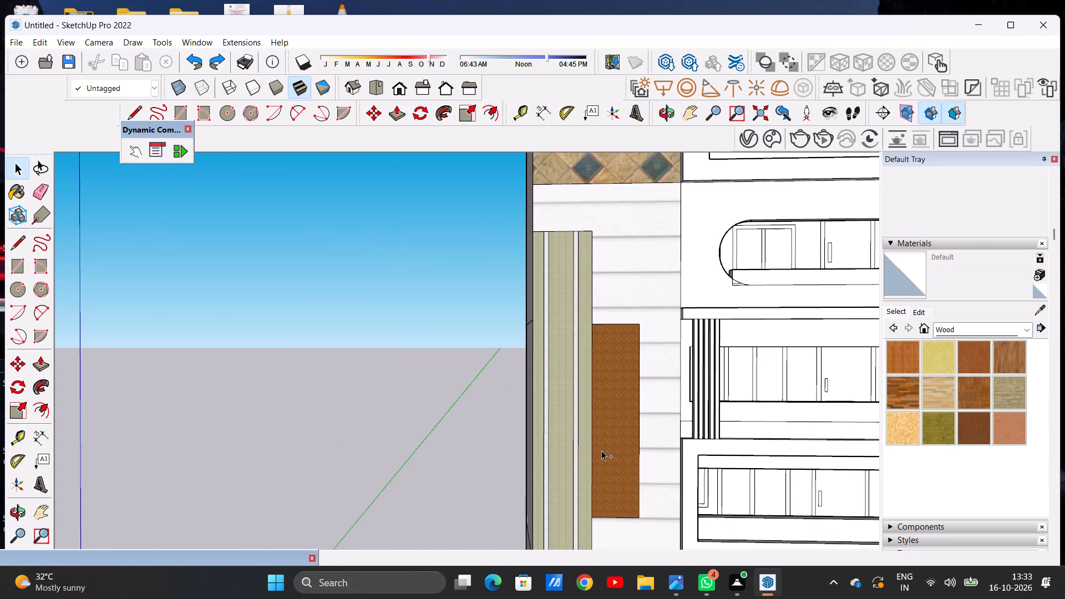
pyautogui.hotkey('ctrl', 'z')
pyautogui.hotkey('ctrl', 'z')
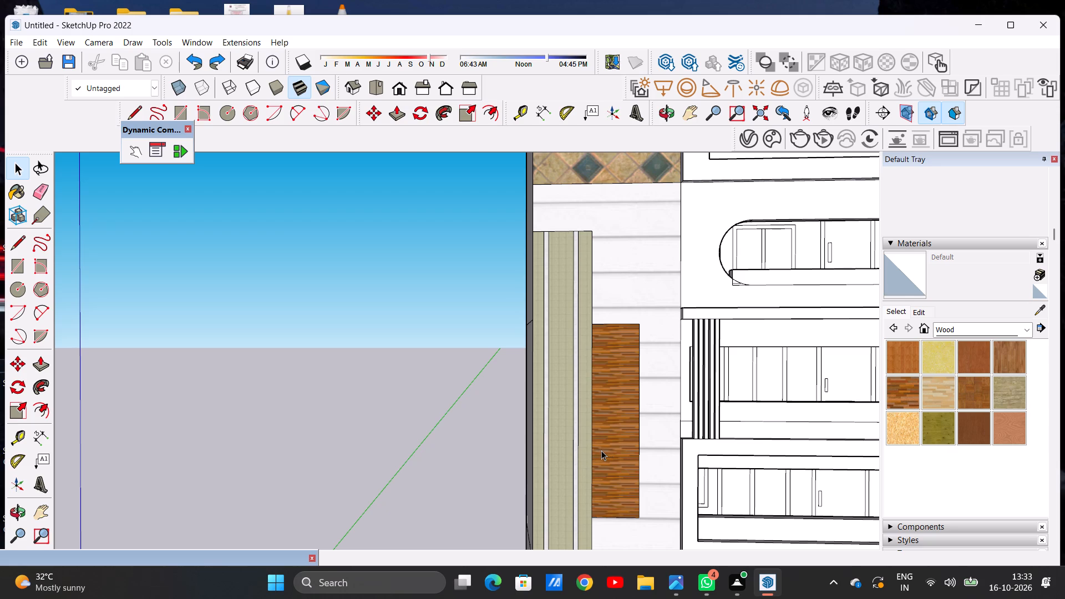
# Divide the blank rectangular panel beside the tiled strips with a horizontal line across it, slightly below mid-height.
pyautogui.press('l')
pyautogui.click(594, 434)
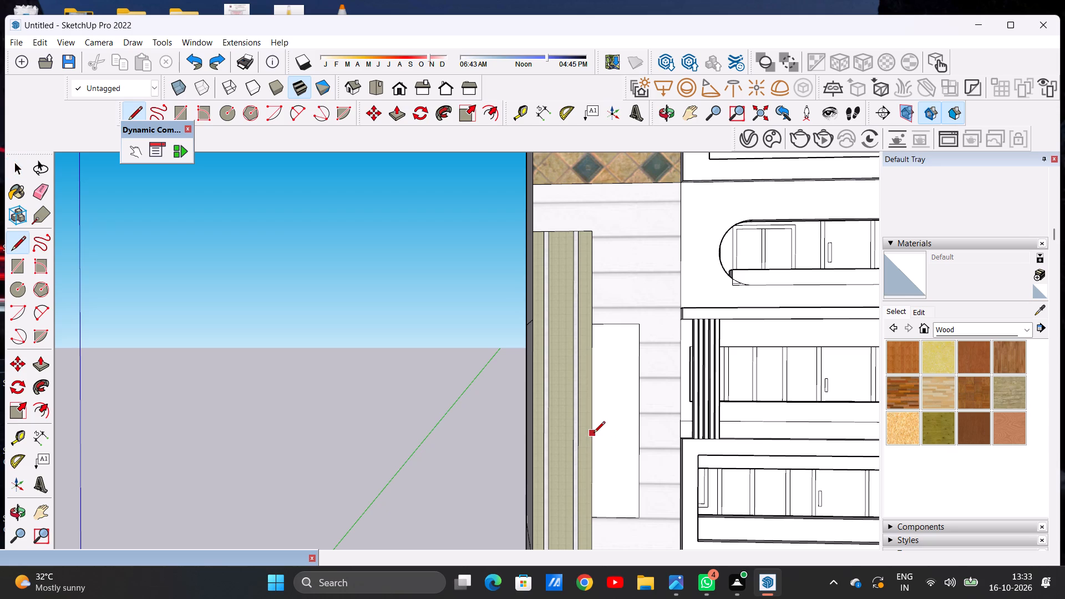
pyautogui.click(642, 432)
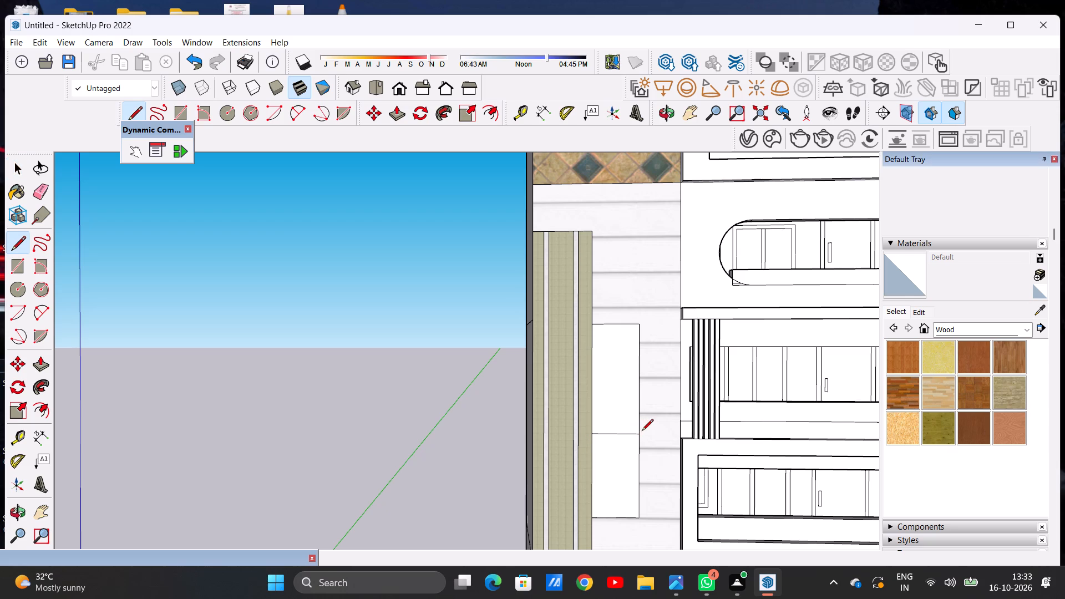
pyautogui.press('space')
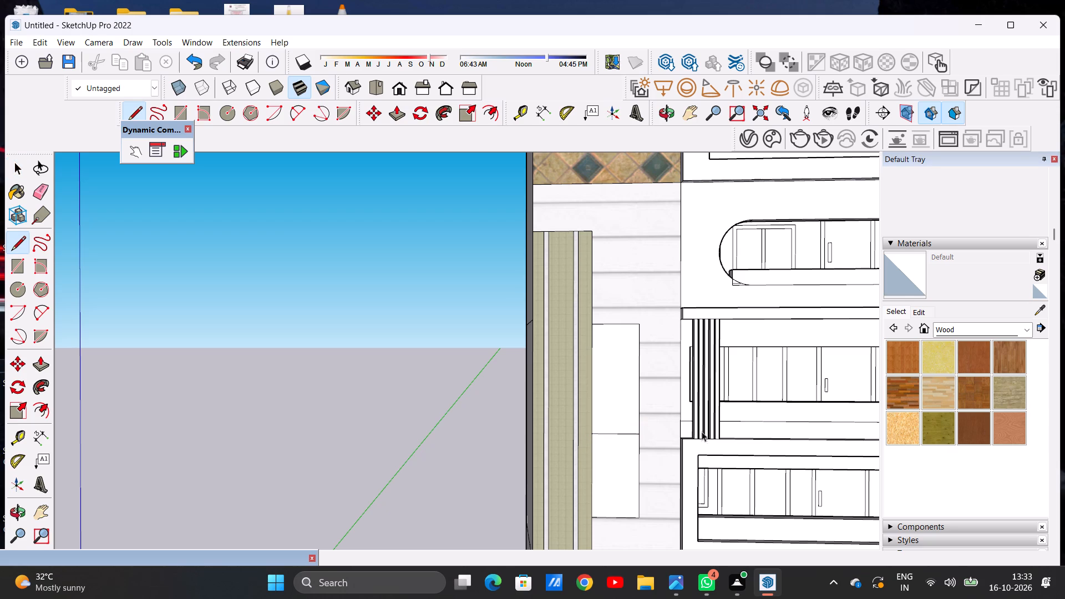
# Paint the lower part of the divided panel with Wood Veneer 02.
pyautogui.click(1007, 427)
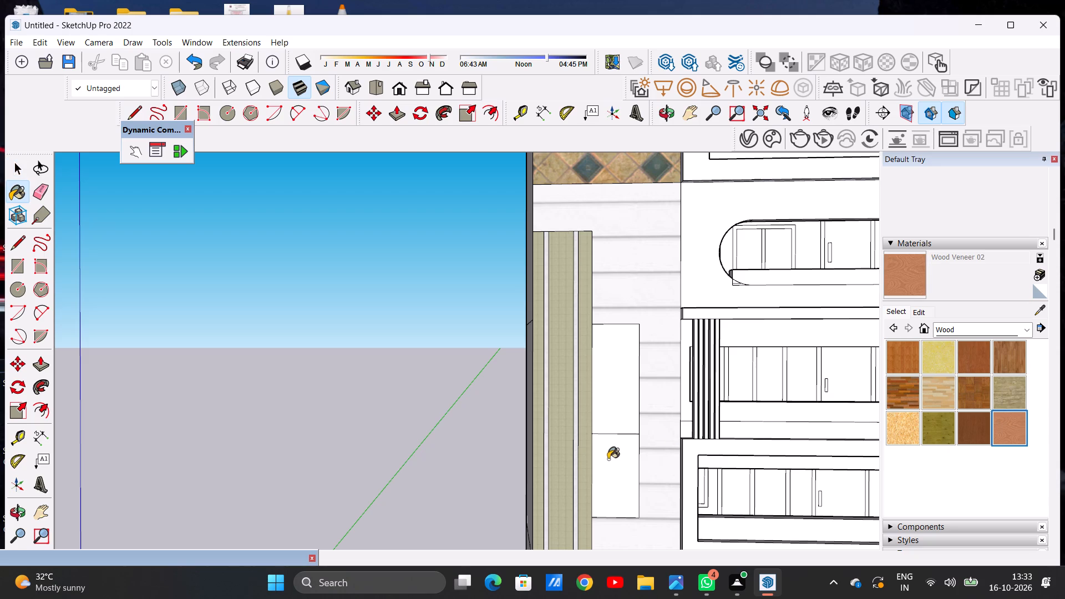
pyautogui.click(611, 464)
pyautogui.scroll(7, 611, 464)
pyautogui.scroll(-6, 611, 464)
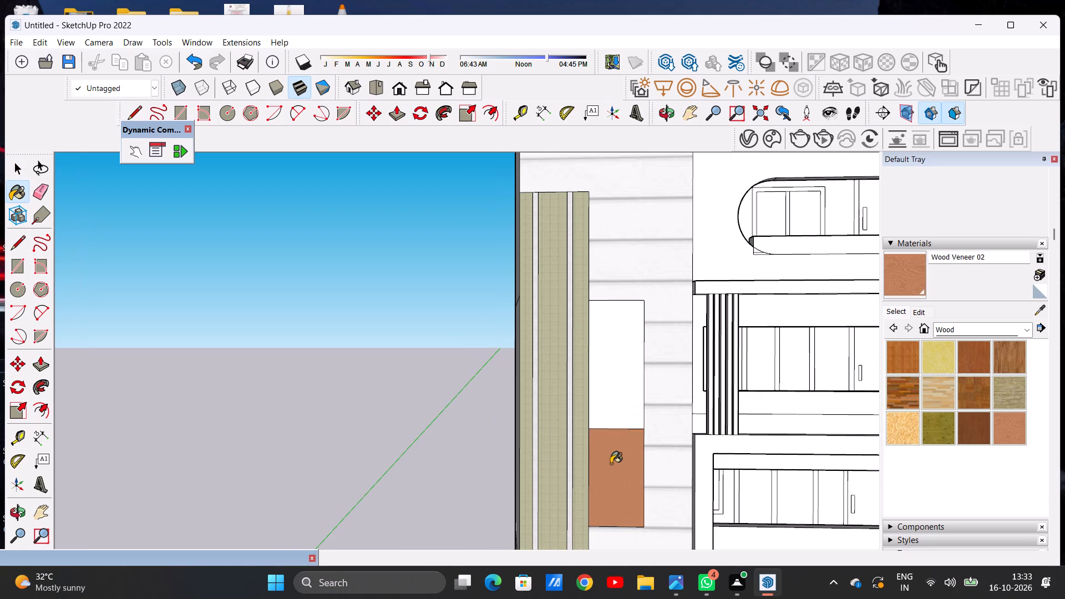
# Paint the upper part of the divided panel with Wood Veneer 01.
pyautogui.click(976, 433)
pyautogui.click(588, 382)
pyautogui.click(605, 379)
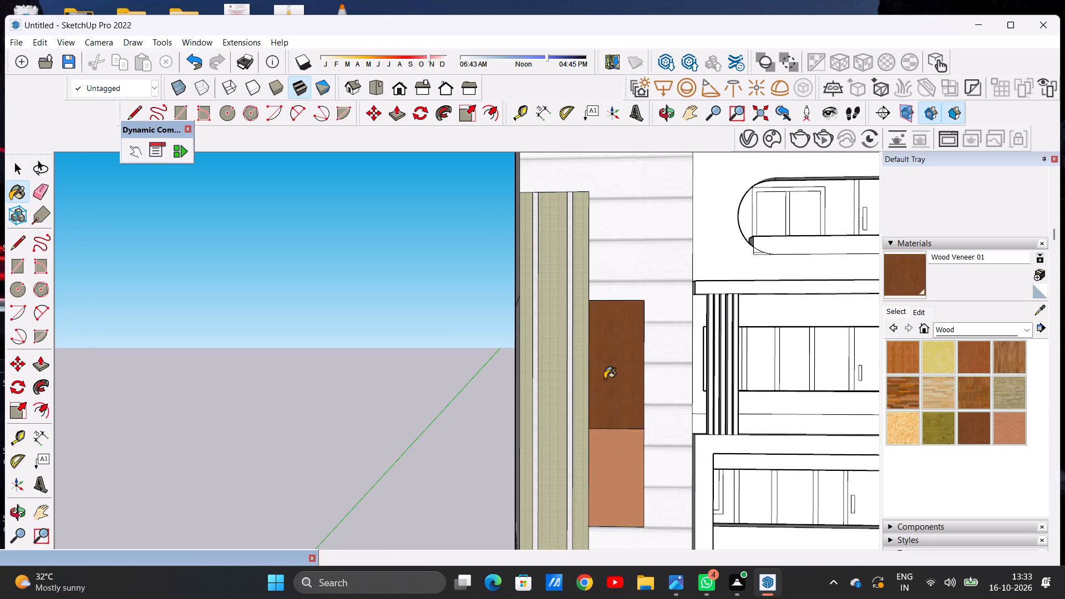
pyautogui.scroll(6, 610, 389)
pyautogui.scroll(-16, 608, 410)
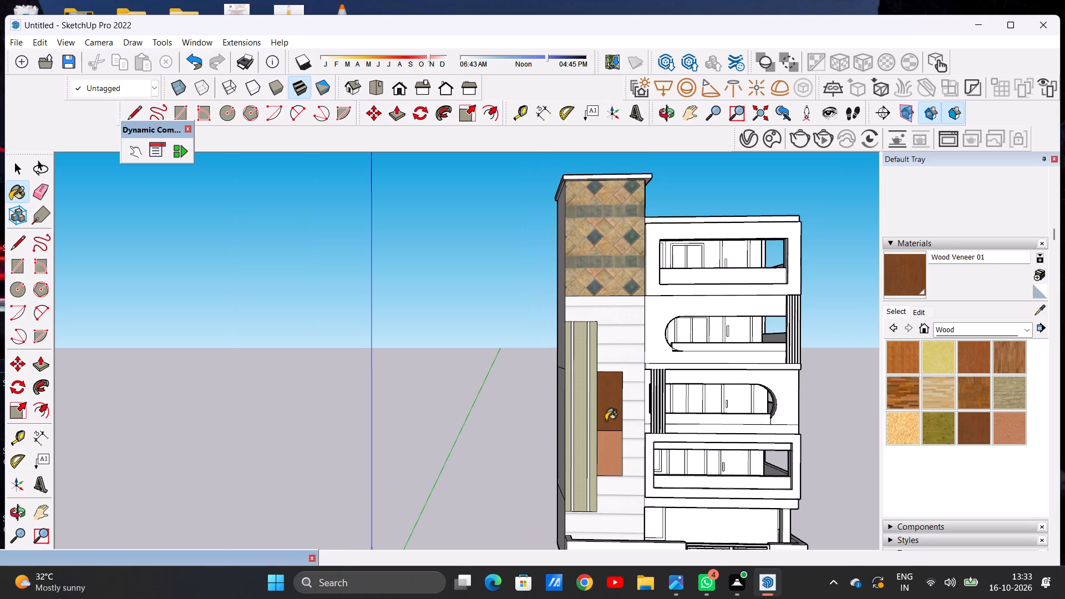
pyautogui.press('space')
# Examine the building's facade and the tower's two-tone veneer panel from a distance and from several angles.
pyautogui.scroll(-7, 580, 436)
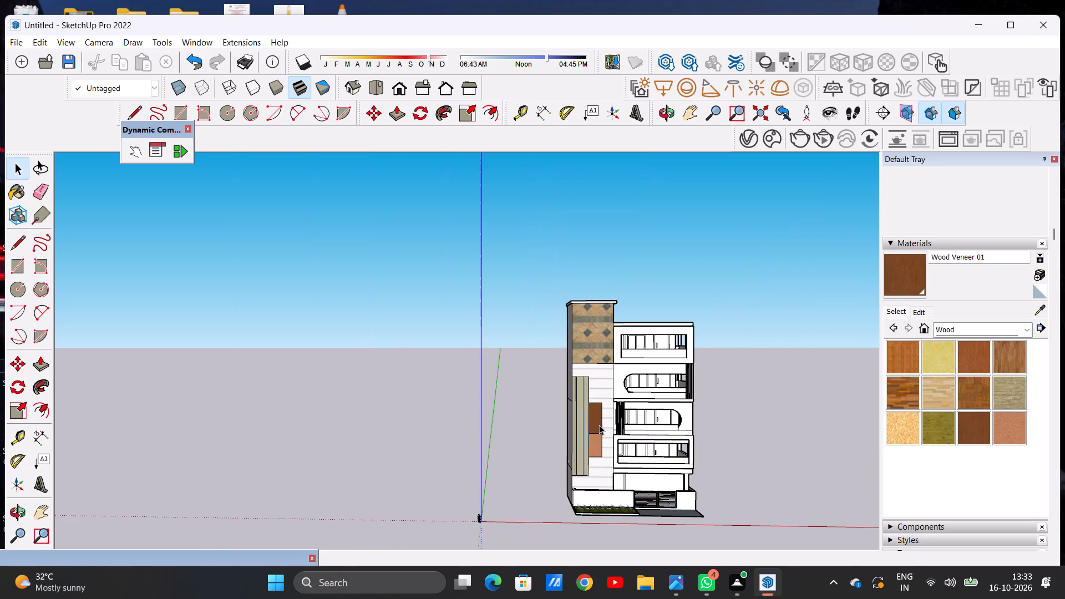
pyautogui.scroll(-1, 600, 425)
pyautogui.scroll(5, 672, 377)
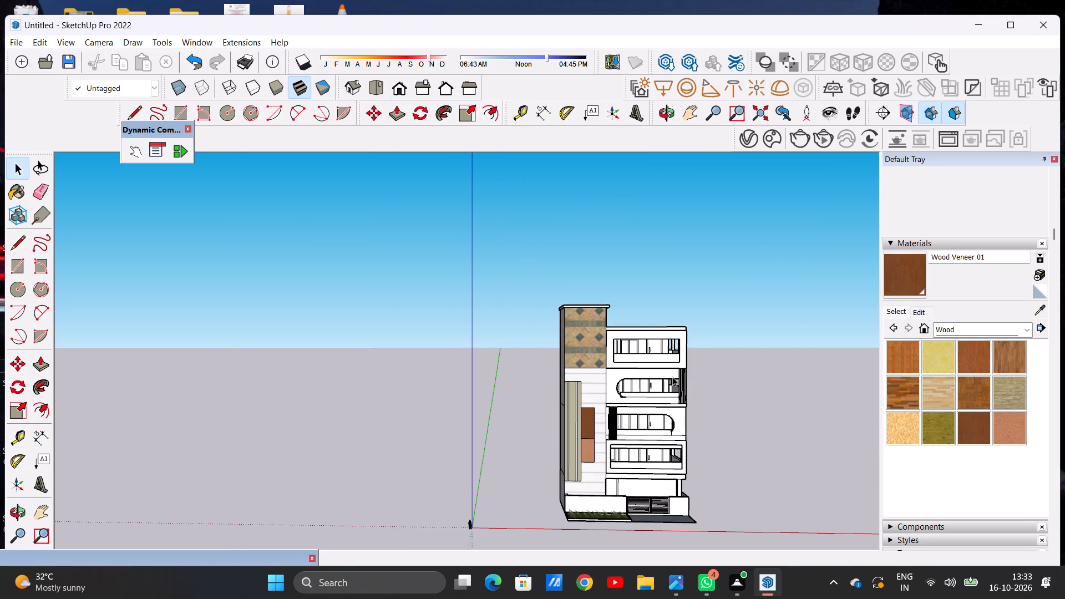
pyautogui.scroll(4, 729, 393)
pyautogui.moveTo(750, 377); pyautogui.dragTo(499, 378, button='middle')
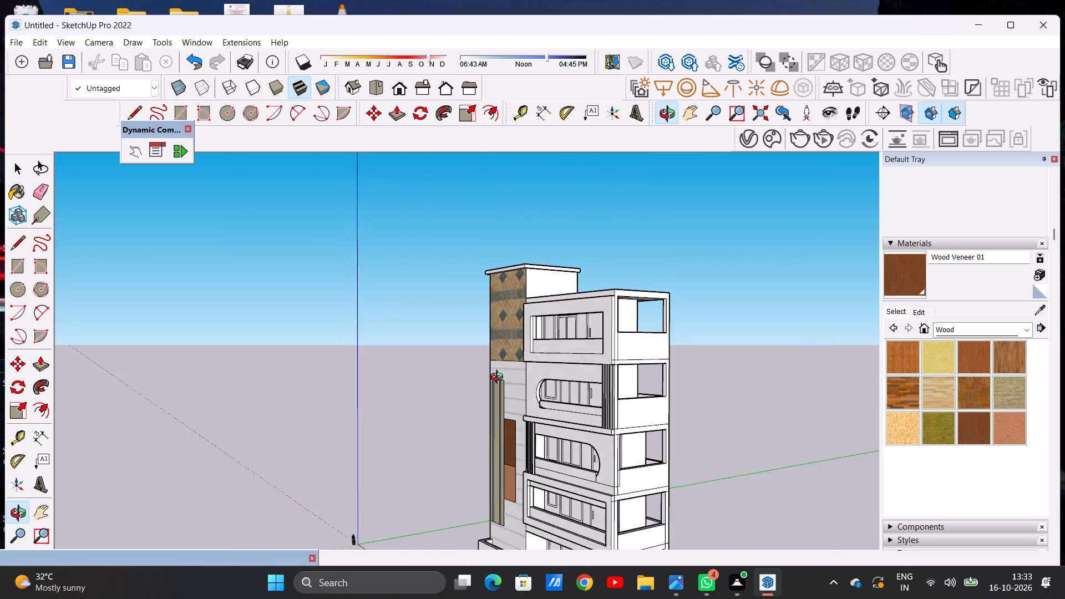
pyautogui.moveTo(499, 378); pyautogui.dragTo(716, 355, button='middle')
pyautogui.scroll(-4, 566, 416)
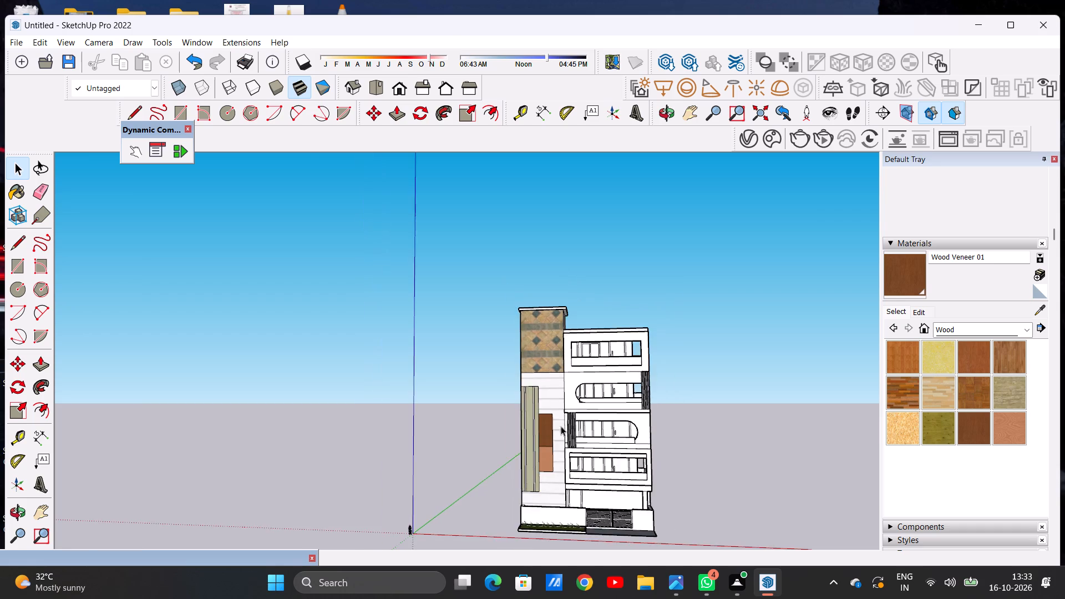
pyautogui.scroll(13, 556, 415)
pyautogui.scroll(-1, 561, 386)
pyautogui.scroll(6, 561, 386)
pyautogui.moveTo(550, 382); pyautogui.dragTo(371, 405, button='middle')
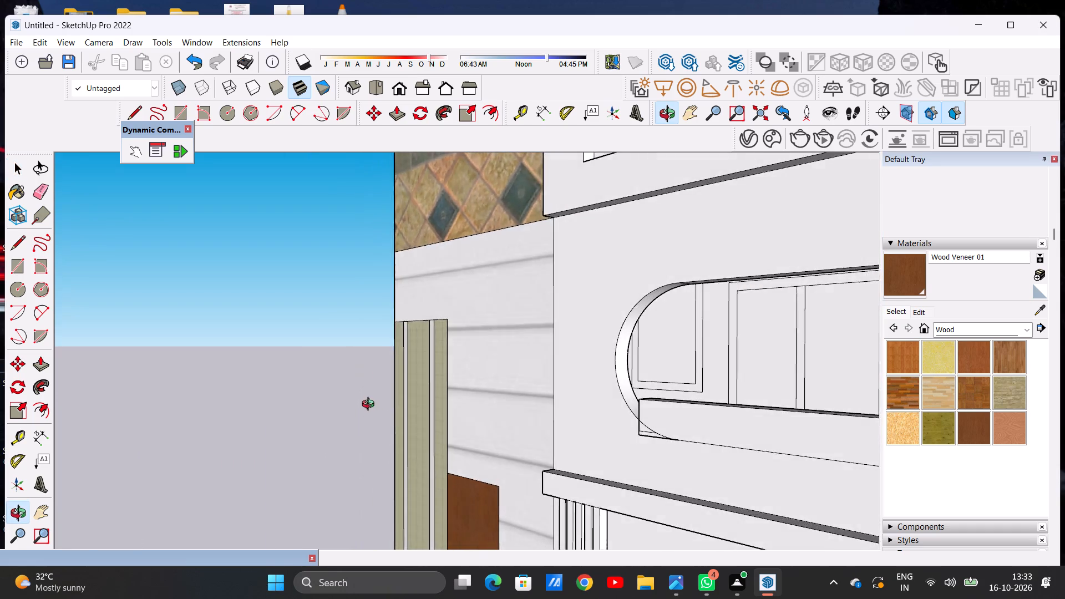
pyautogui.moveTo(371, 405); pyautogui.dragTo(535, 404, button='middle')
pyautogui.middleClick(537, 404)
pyautogui.scroll(-18, 540, 403)
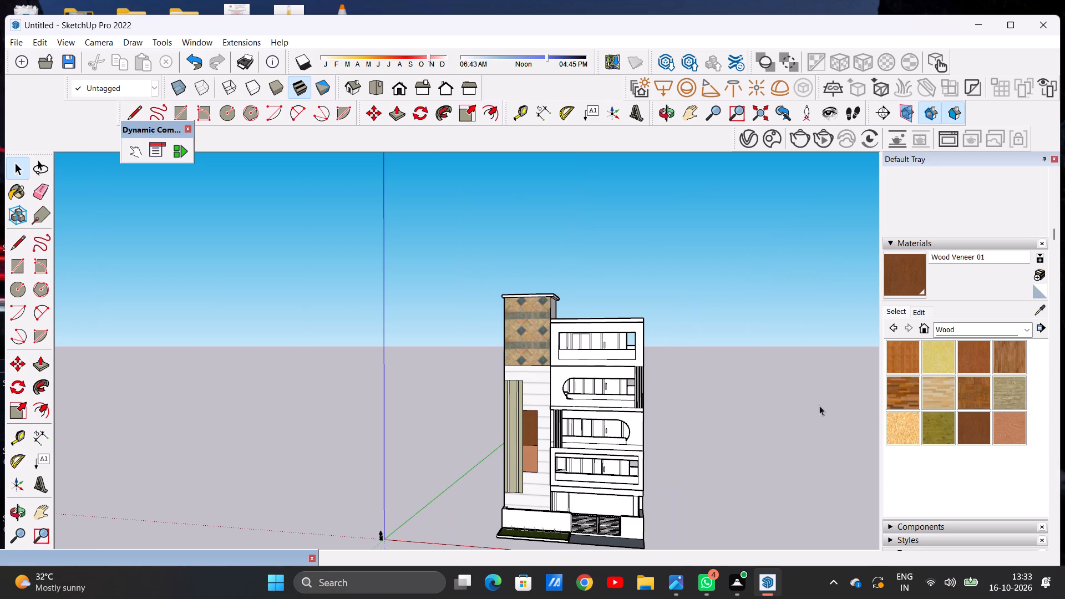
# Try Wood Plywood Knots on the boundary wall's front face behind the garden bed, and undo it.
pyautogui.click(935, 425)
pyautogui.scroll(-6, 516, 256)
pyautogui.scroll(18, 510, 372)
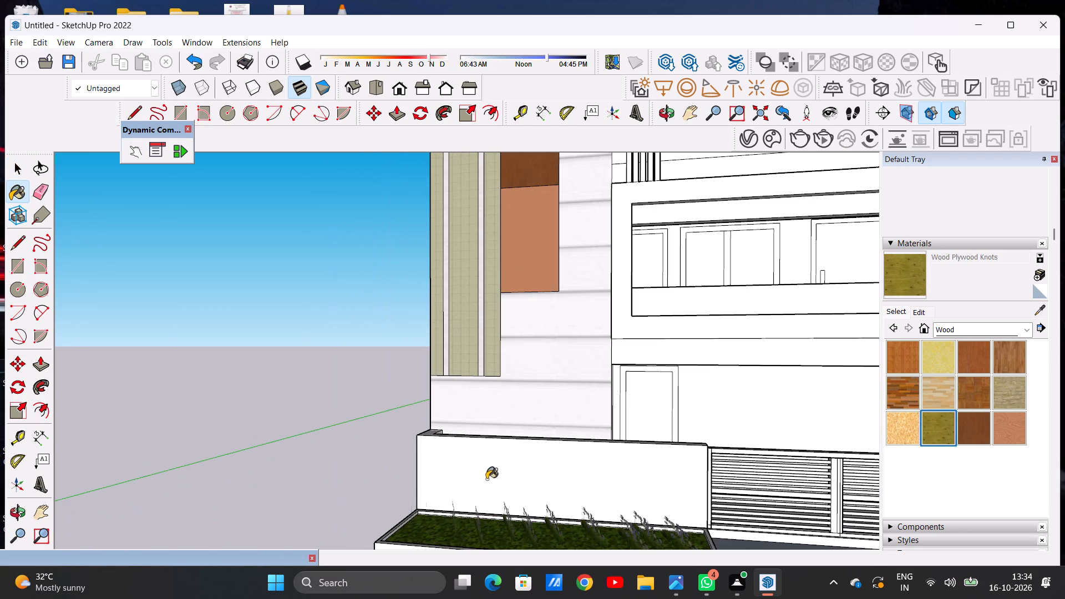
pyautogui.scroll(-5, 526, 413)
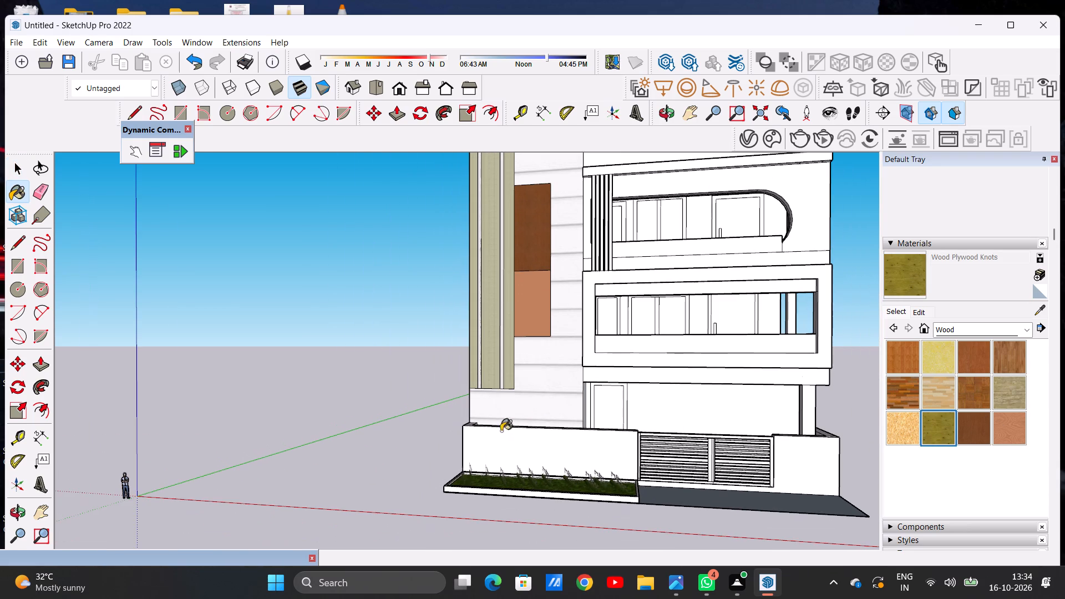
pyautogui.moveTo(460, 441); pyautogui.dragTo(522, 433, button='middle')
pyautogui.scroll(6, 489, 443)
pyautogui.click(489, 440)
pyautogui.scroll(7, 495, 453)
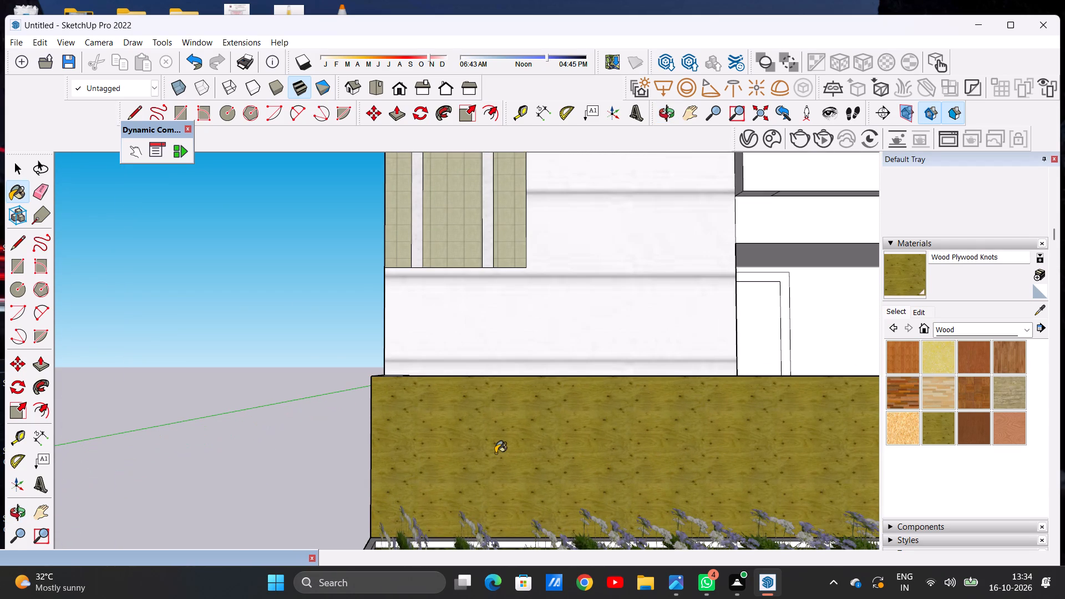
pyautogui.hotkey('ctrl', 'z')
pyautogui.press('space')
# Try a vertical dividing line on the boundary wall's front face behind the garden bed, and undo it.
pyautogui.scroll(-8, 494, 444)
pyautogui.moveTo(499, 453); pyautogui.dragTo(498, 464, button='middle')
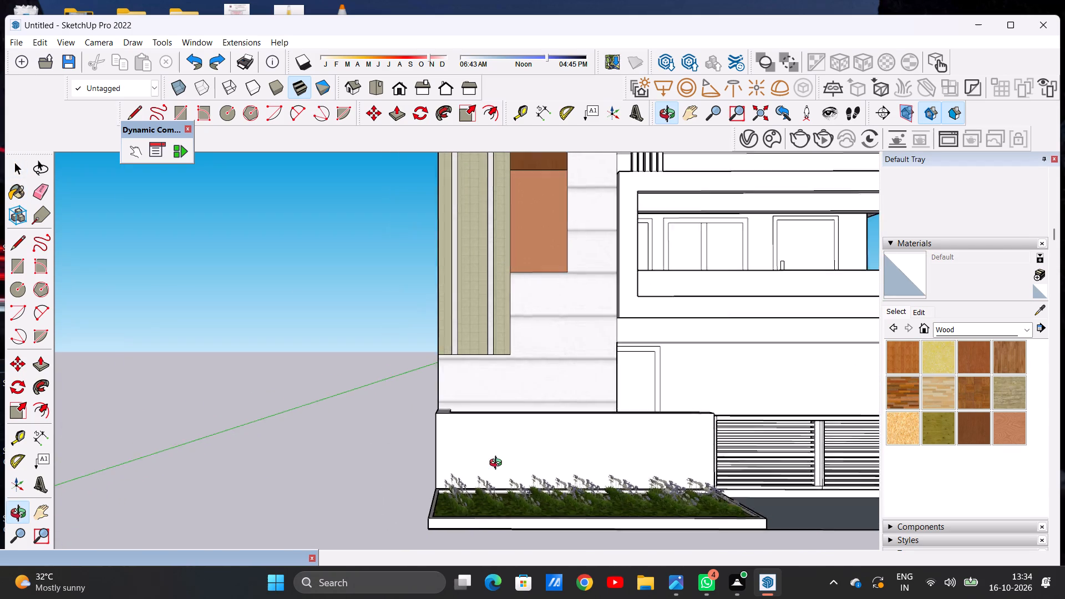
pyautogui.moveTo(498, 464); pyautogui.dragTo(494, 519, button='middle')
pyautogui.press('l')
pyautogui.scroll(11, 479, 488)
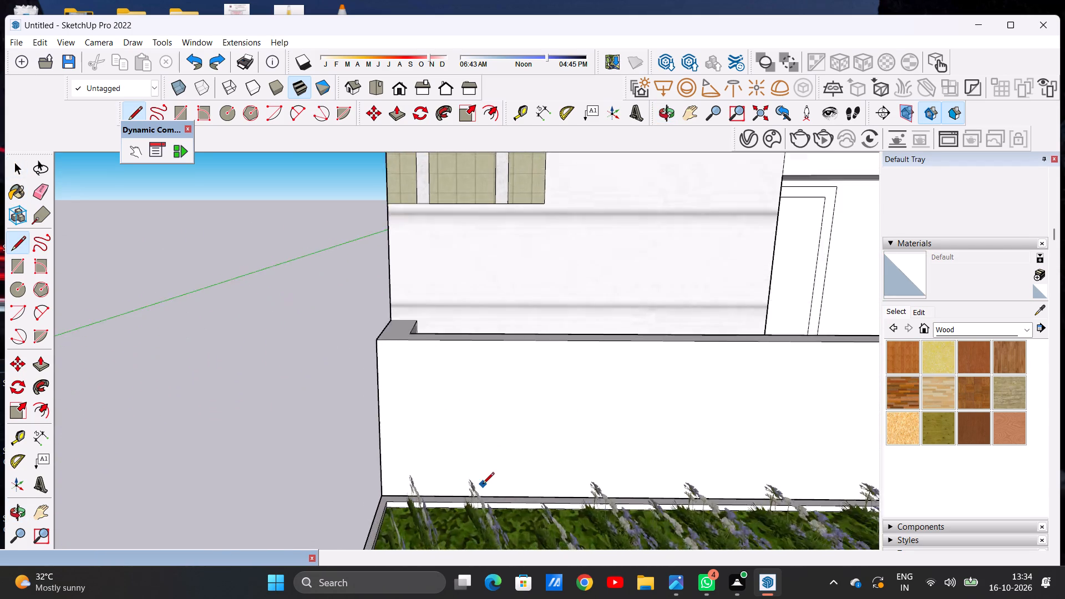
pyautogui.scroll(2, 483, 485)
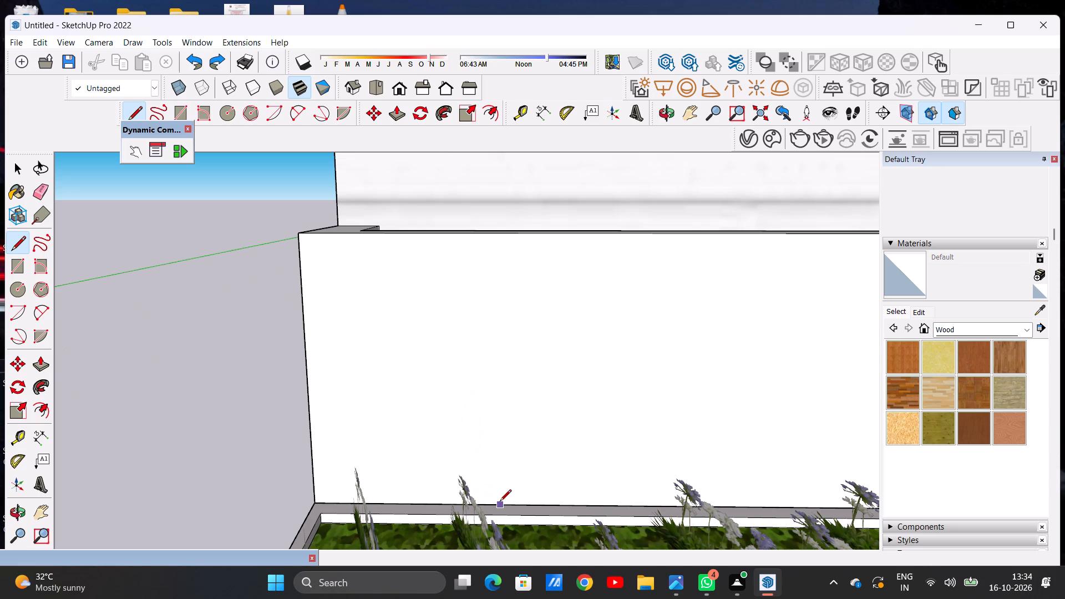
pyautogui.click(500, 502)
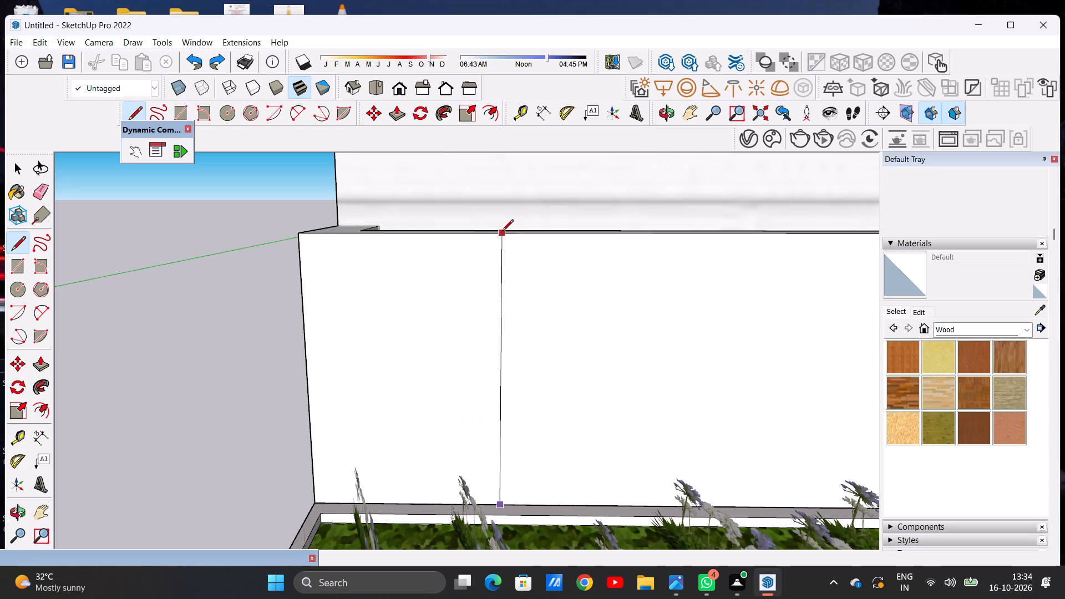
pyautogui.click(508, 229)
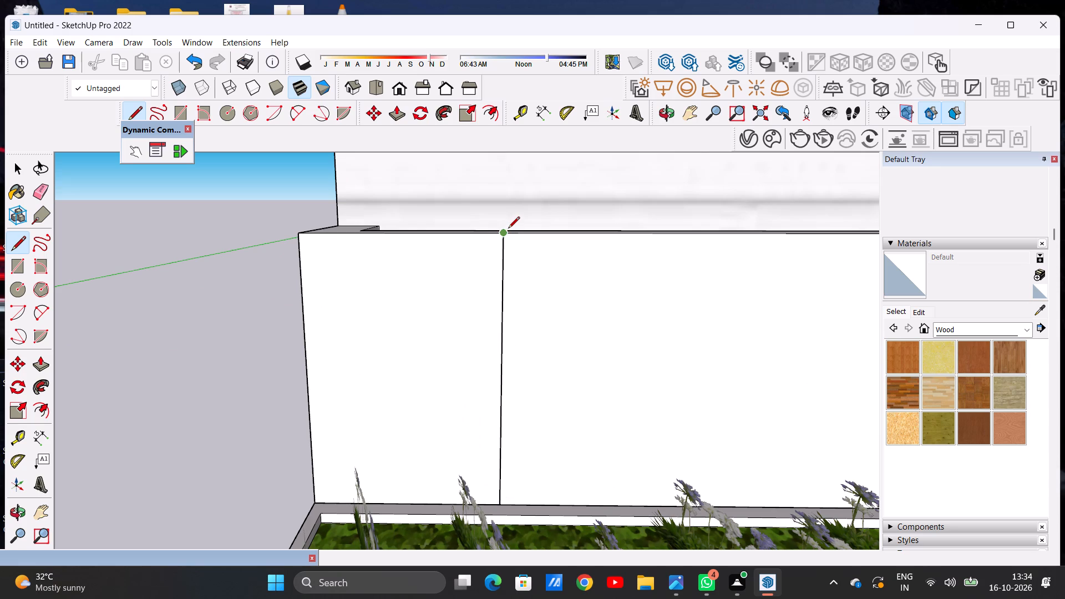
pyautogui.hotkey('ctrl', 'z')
# Draw a line up the boundary wall's outer front corner, from its base beside the garden bed to the top.
pyautogui.scroll(9, 504, 503)
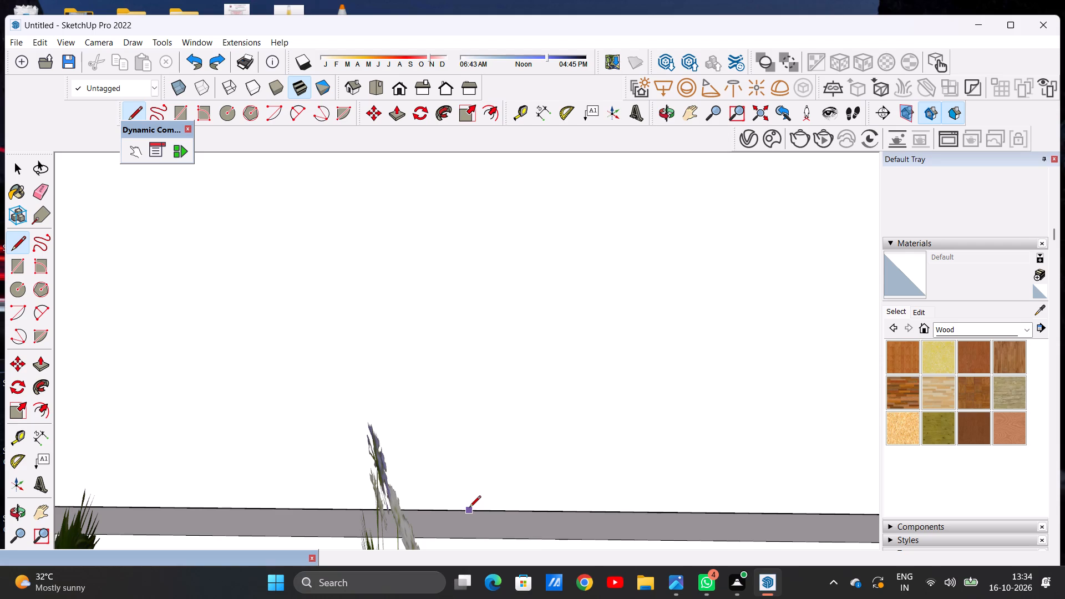
pyautogui.scroll(-9, 494, 490)
pyautogui.scroll(1, 494, 490)
pyautogui.scroll(-6, 494, 490)
pyautogui.moveTo(331, 465); pyautogui.dragTo(550, 474, button='middle')
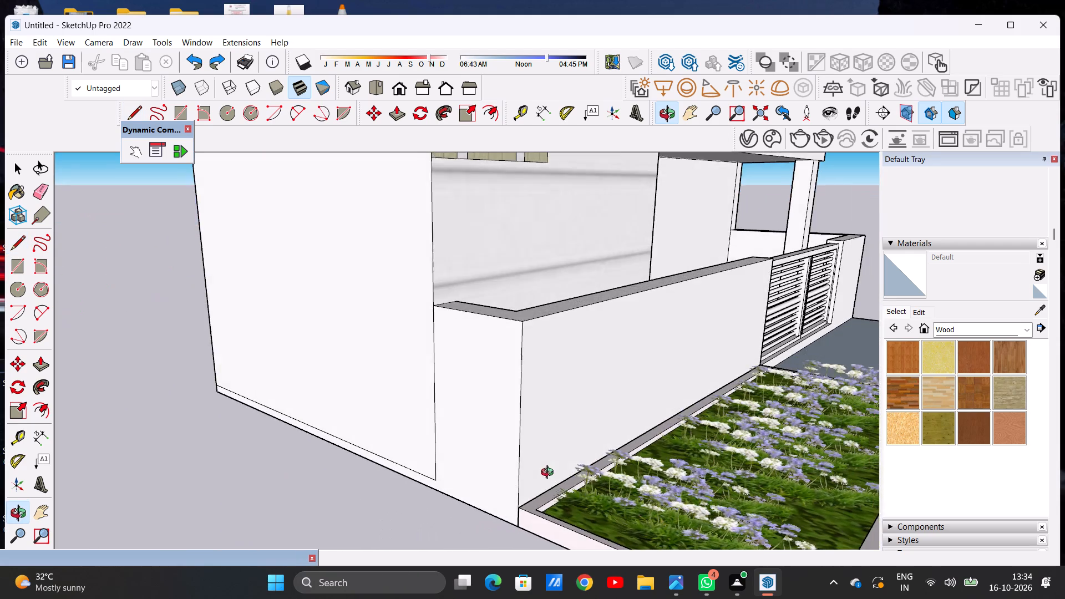
pyautogui.moveTo(550, 474); pyautogui.dragTo(560, 483, button='middle')
pyautogui.scroll(10, 529, 525)
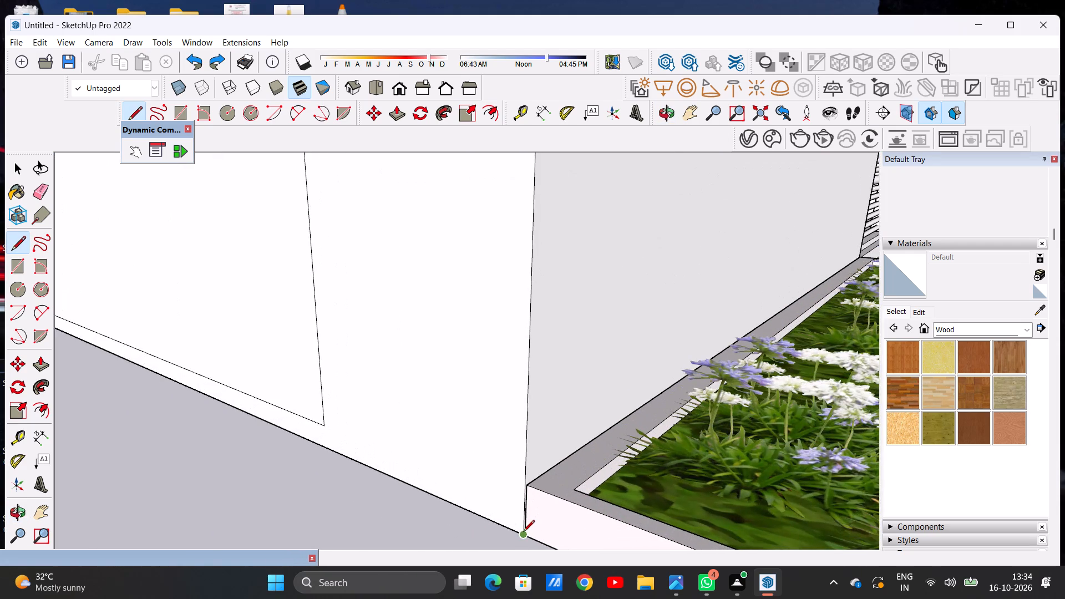
pyautogui.scroll(8, 523, 532)
pyautogui.click(524, 531)
pyautogui.scroll(-7, 518, 405)
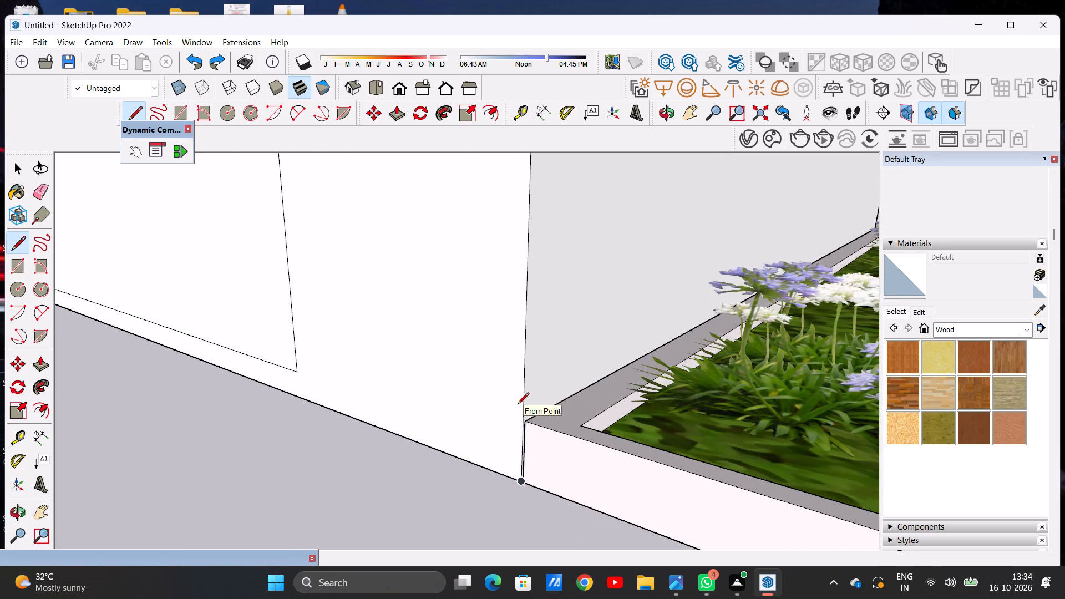
pyautogui.scroll(-11, 518, 405)
pyautogui.scroll(7, 539, 215)
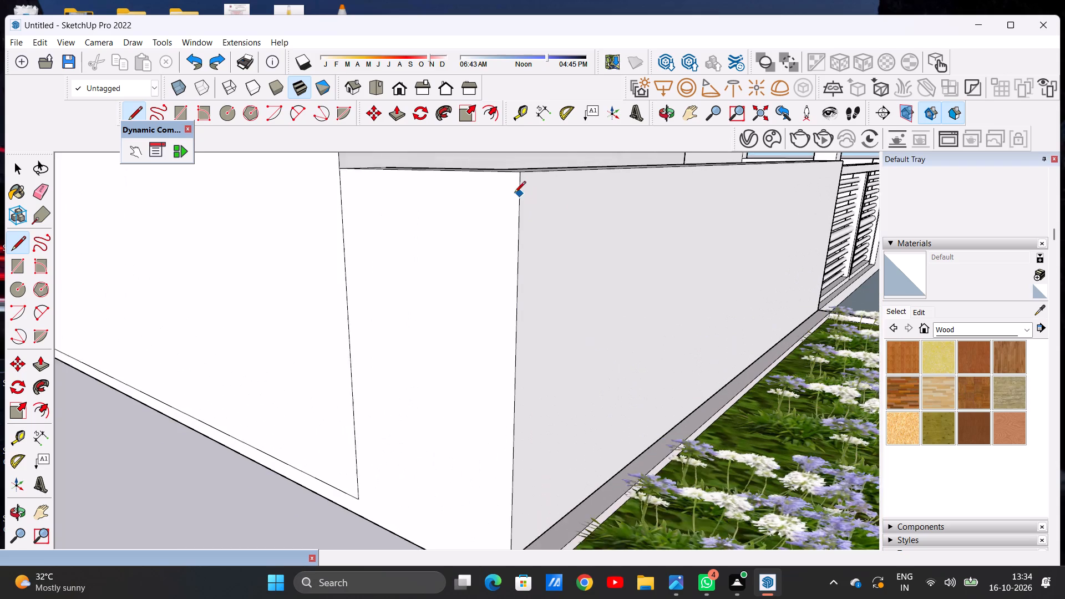
pyautogui.click(520, 173)
pyautogui.click(520, 173)
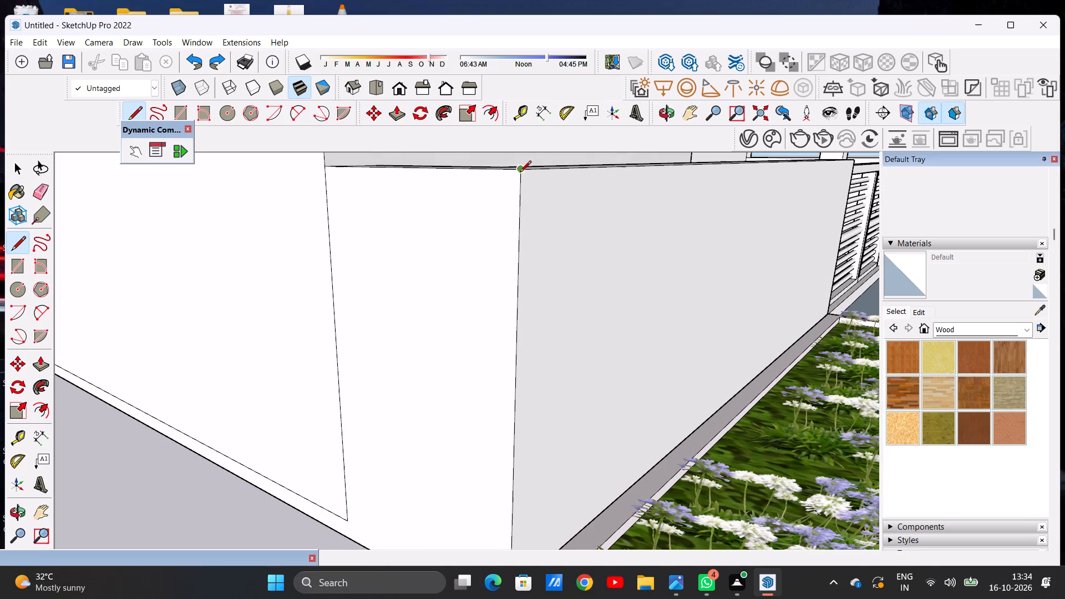
pyautogui.press('space')
# Copy the boundary wall's outer corner line along the top edge onto the front face as a vertical divider.
pyautogui.scroll(4, 519, 331)
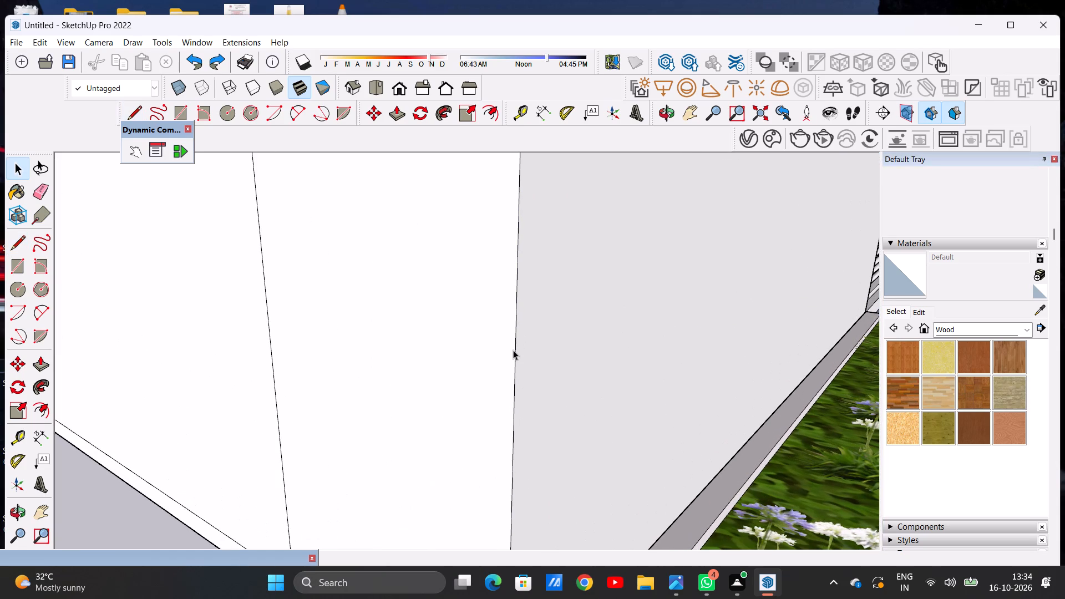
pyautogui.click(515, 351)
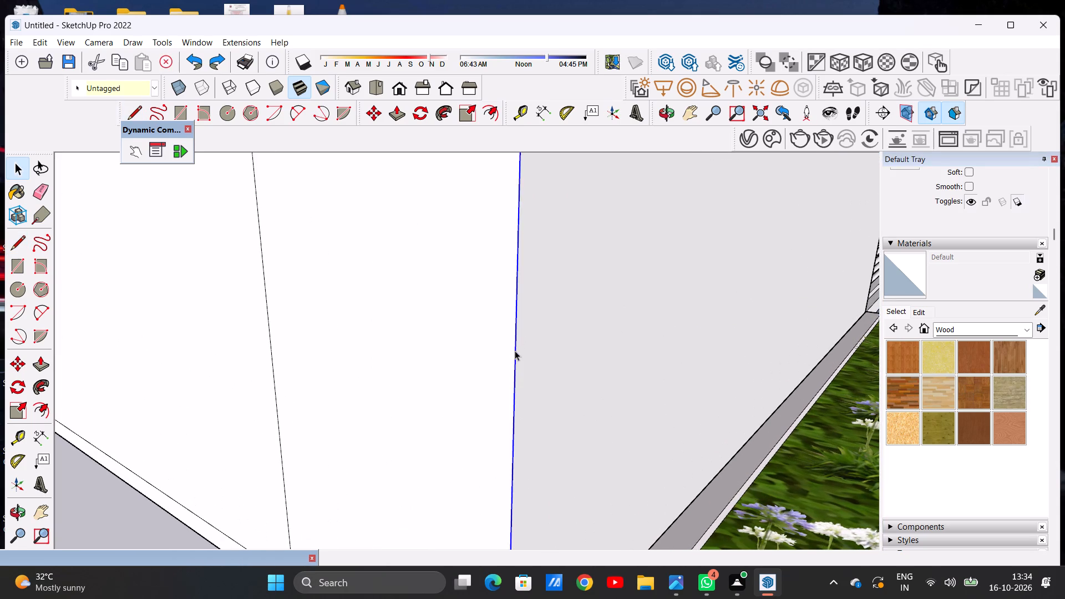
pyautogui.scroll(-12, 515, 352)
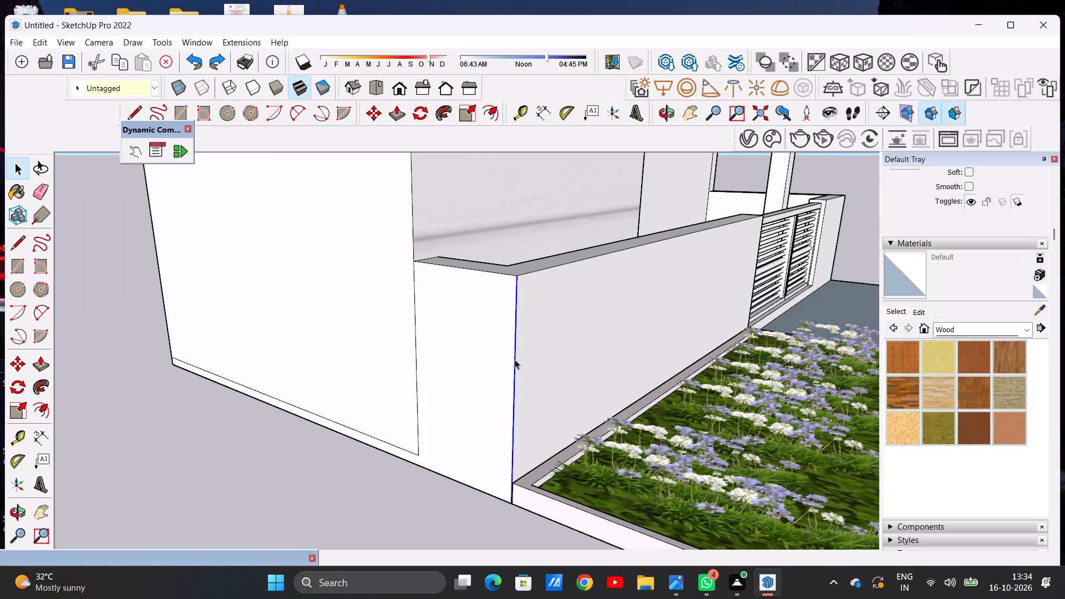
pyautogui.press('m')
pyautogui.click(521, 280)
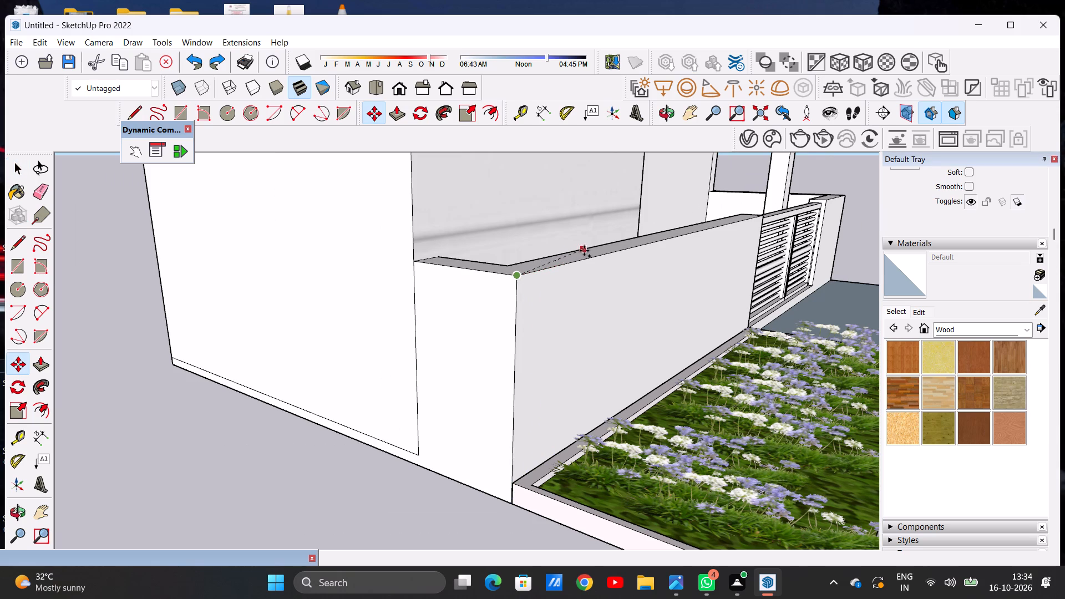
pyautogui.click(612, 252)
pyautogui.press('space')
# Examine the divided boundary wall face behind the garden bed from the front, the side and above.
pyautogui.scroll(-10, 504, 346)
pyautogui.moveTo(600, 362); pyautogui.dragTo(525, 363, button='middle')
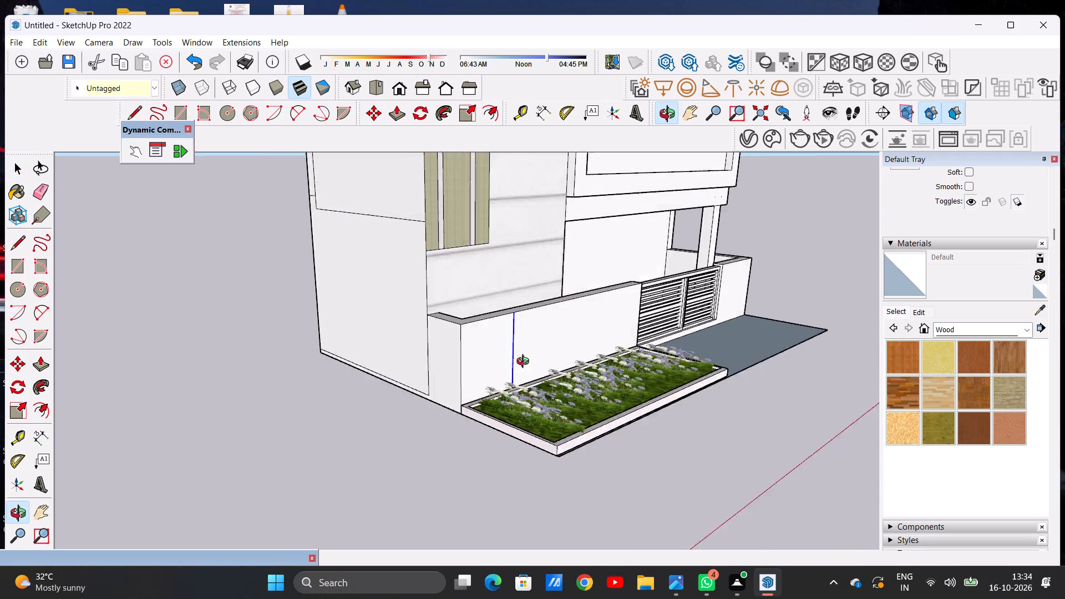
pyautogui.moveTo(525, 363); pyautogui.dragTo(406, 326, button='middle')
pyautogui.click(250, 349)
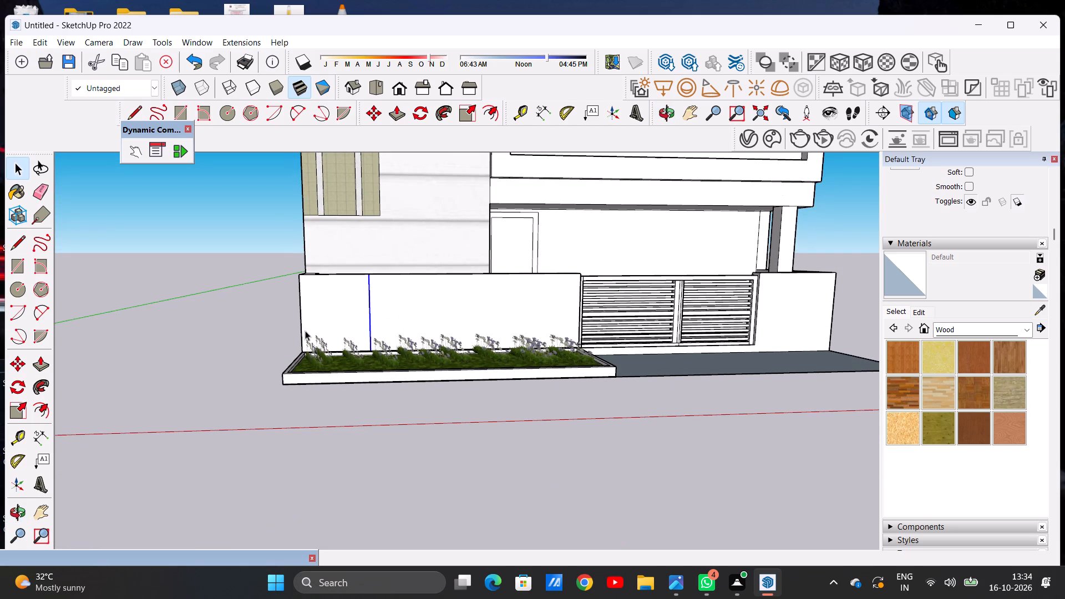
pyautogui.scroll(9, 330, 319)
pyautogui.scroll(-4, 394, 333)
pyautogui.moveTo(407, 368); pyautogui.dragTo(380, 393, button='middle')
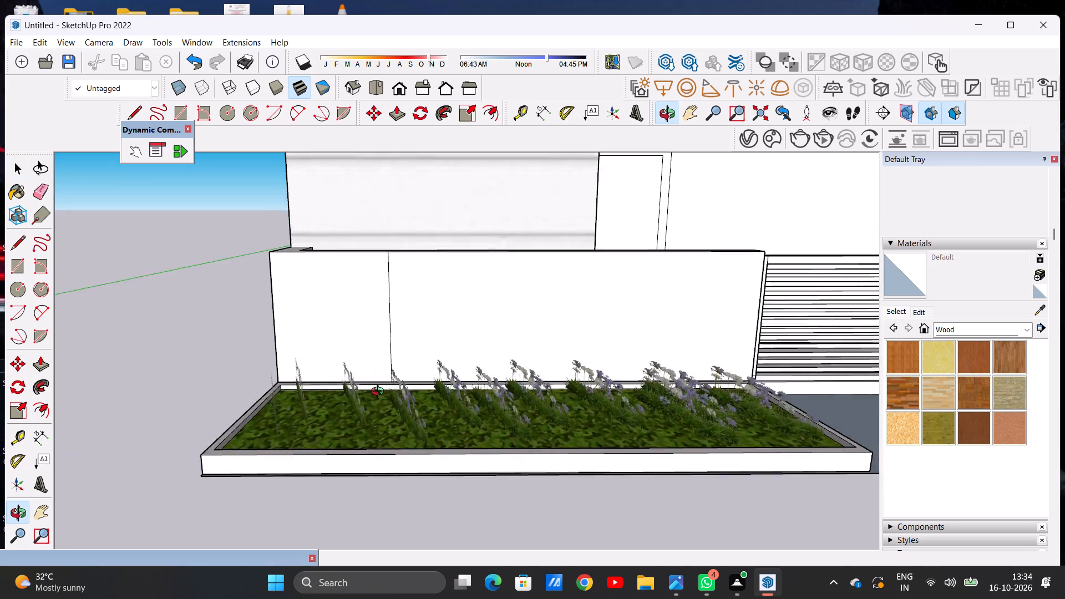
pyautogui.moveTo(380, 393); pyautogui.dragTo(376, 433, button='middle')
pyautogui.click(399, 91)
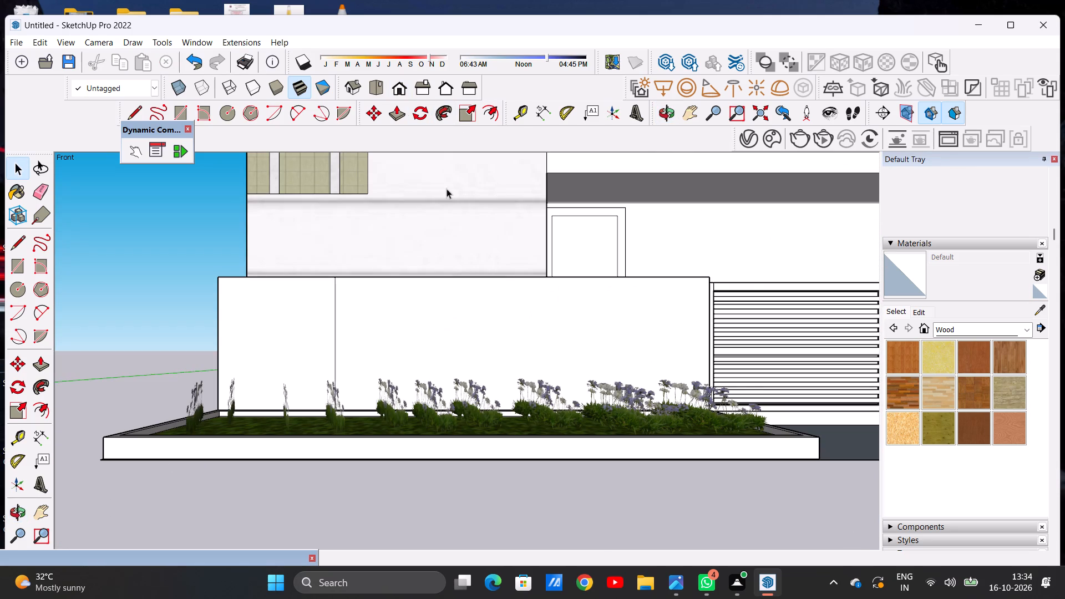
pyautogui.scroll(5, 339, 306)
pyautogui.scroll(-6, 420, 343)
pyautogui.moveTo(449, 346); pyautogui.dragTo(431, 471, button='middle')
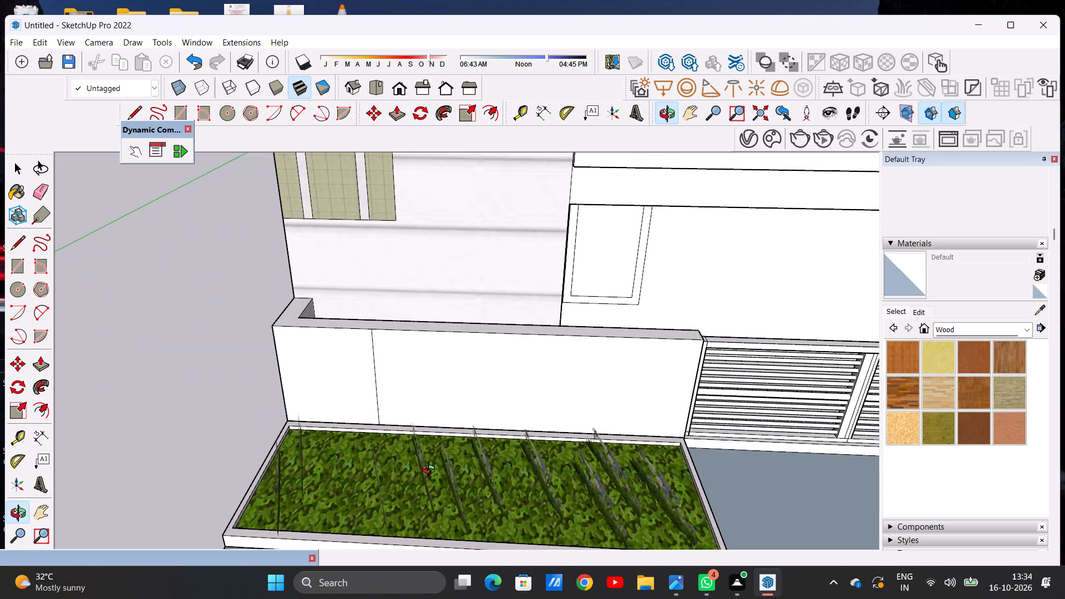
pyautogui.moveTo(431, 471); pyautogui.dragTo(433, 474, button='middle')
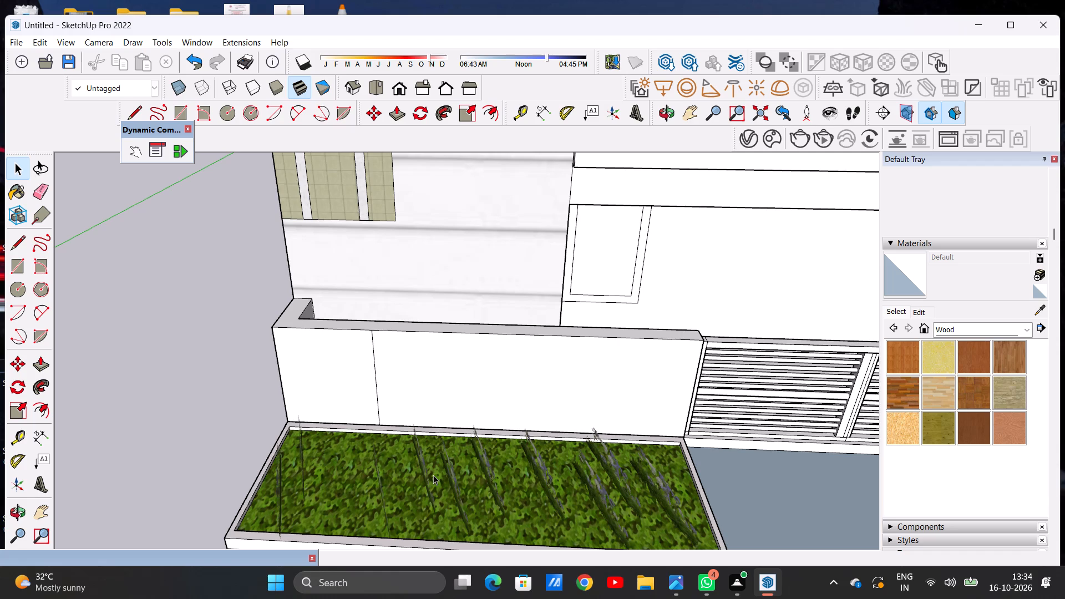
# Copy the vertical dividing line along the wall's top edge to a second position near the gate end.
pyautogui.moveTo(585, 434); pyautogui.dragTo(597, 370, button='middle')
pyautogui.scroll(5, 329, 420)
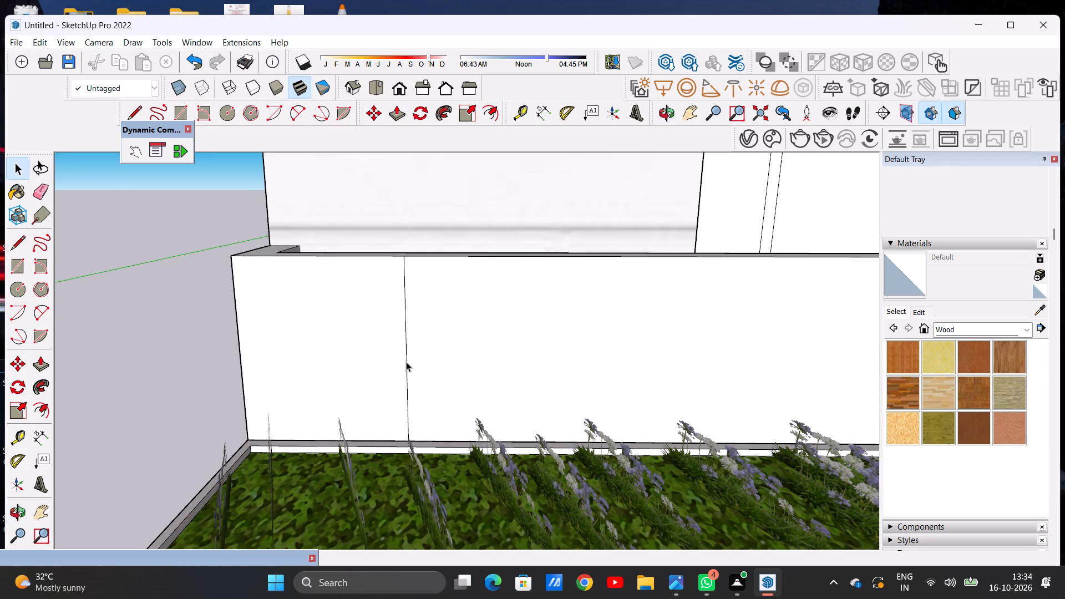
pyautogui.click(405, 369)
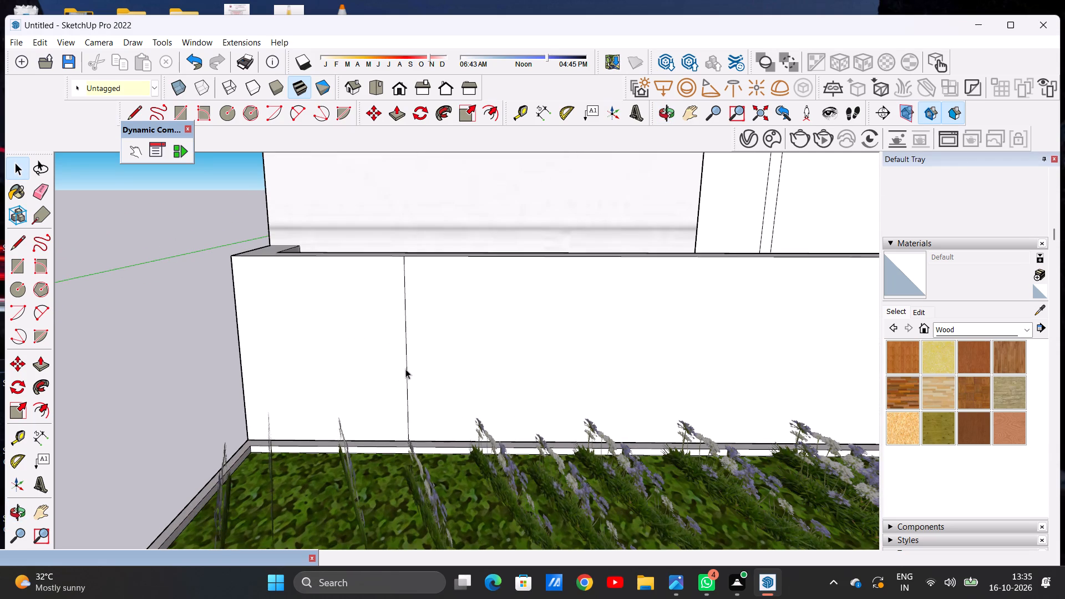
pyautogui.press('m')
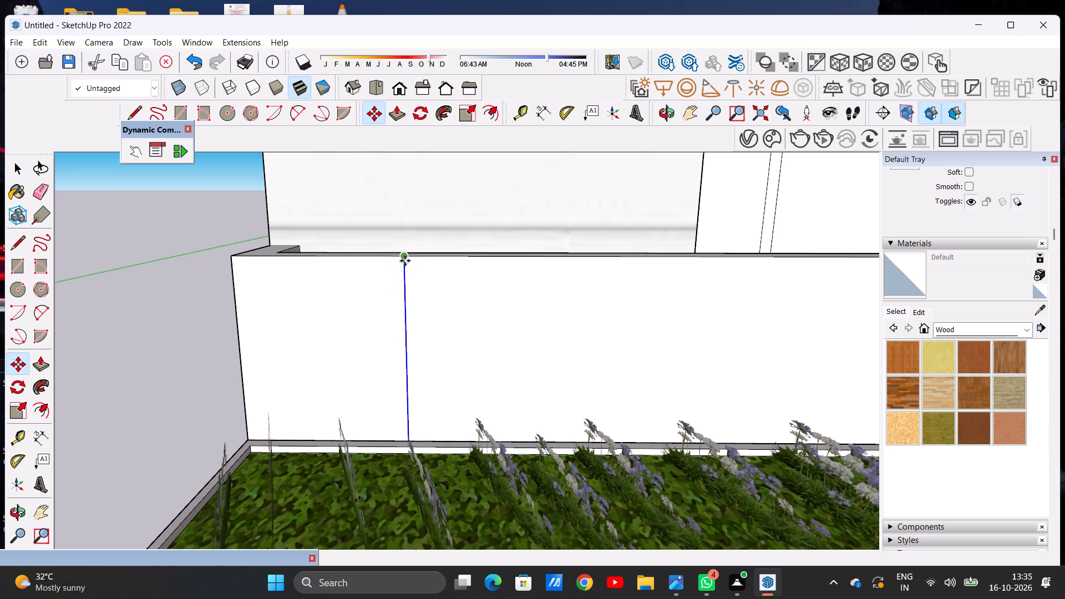
pyautogui.click(405, 261)
pyautogui.scroll(-9, 453, 260)
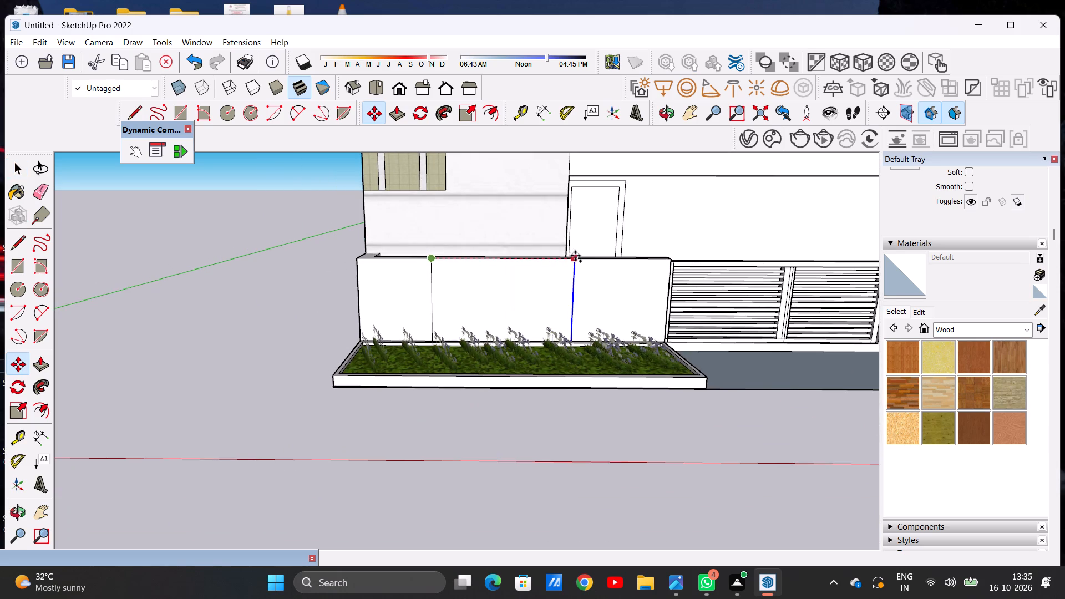
pyautogui.scroll(3, 575, 256)
pyautogui.scroll(-1, 575, 257)
pyautogui.scroll(1, 575, 257)
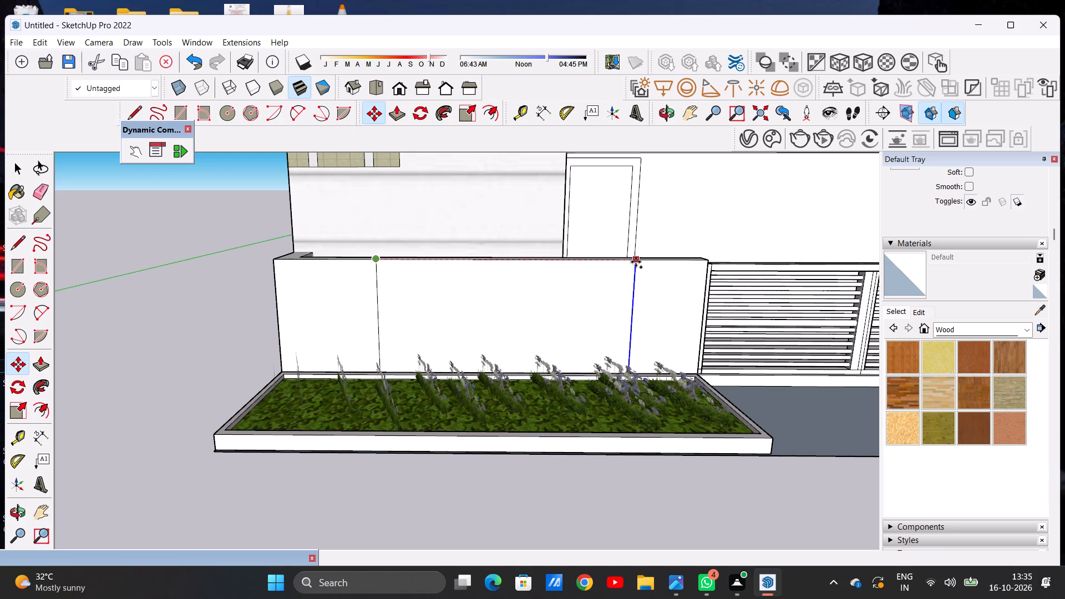
pyautogui.click(636, 262)
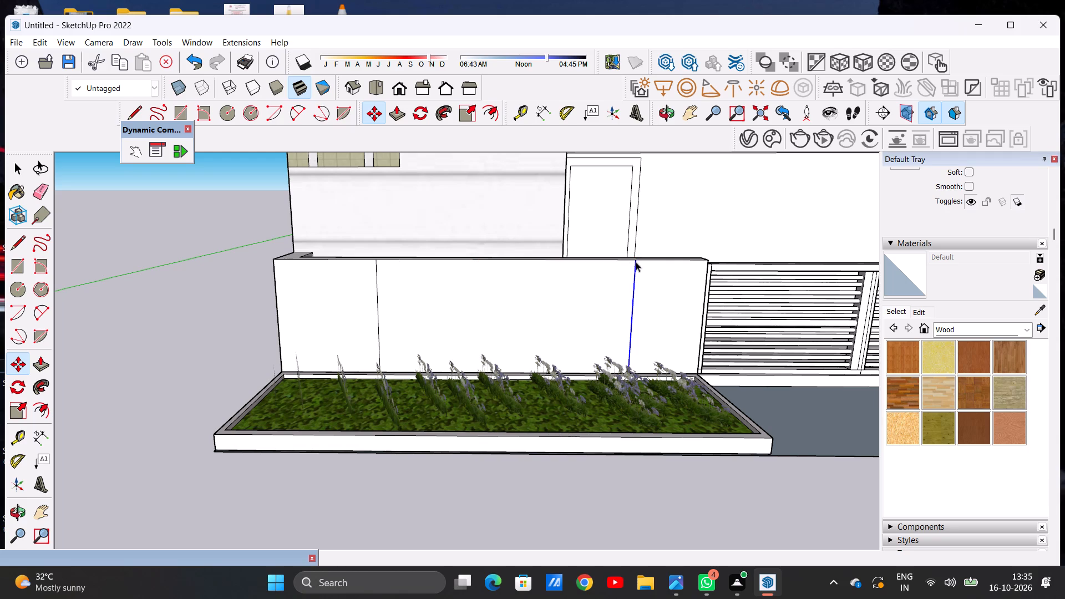
pyautogui.press('space')
# Move the first dividing line along the wall's top edge, slightly closer to the outer corner away from the gate.
pyautogui.scroll(4, 373, 297)
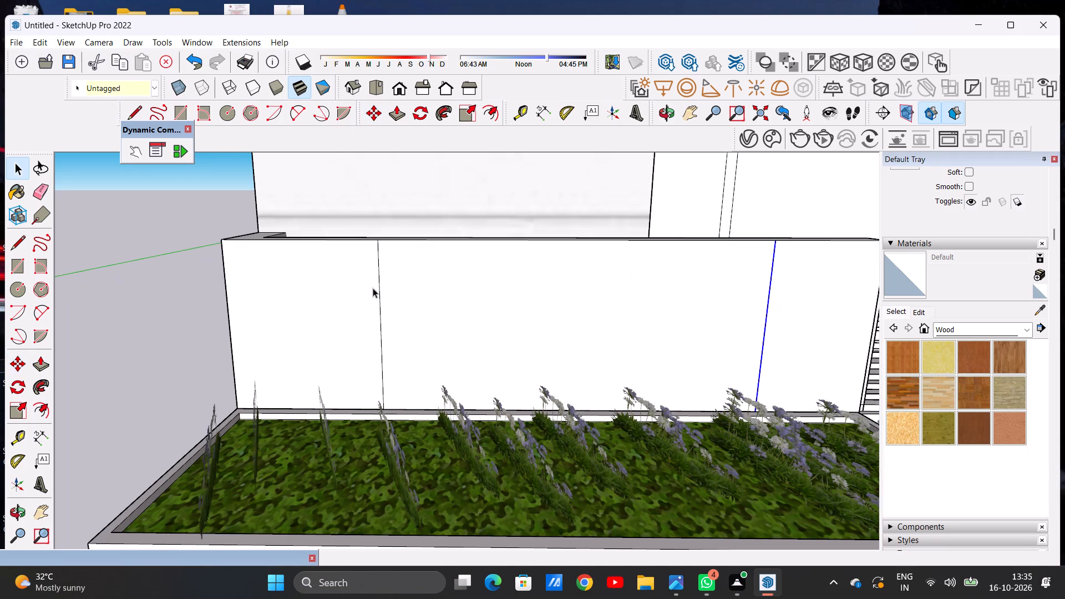
pyautogui.click(379, 284)
pyautogui.press('m')
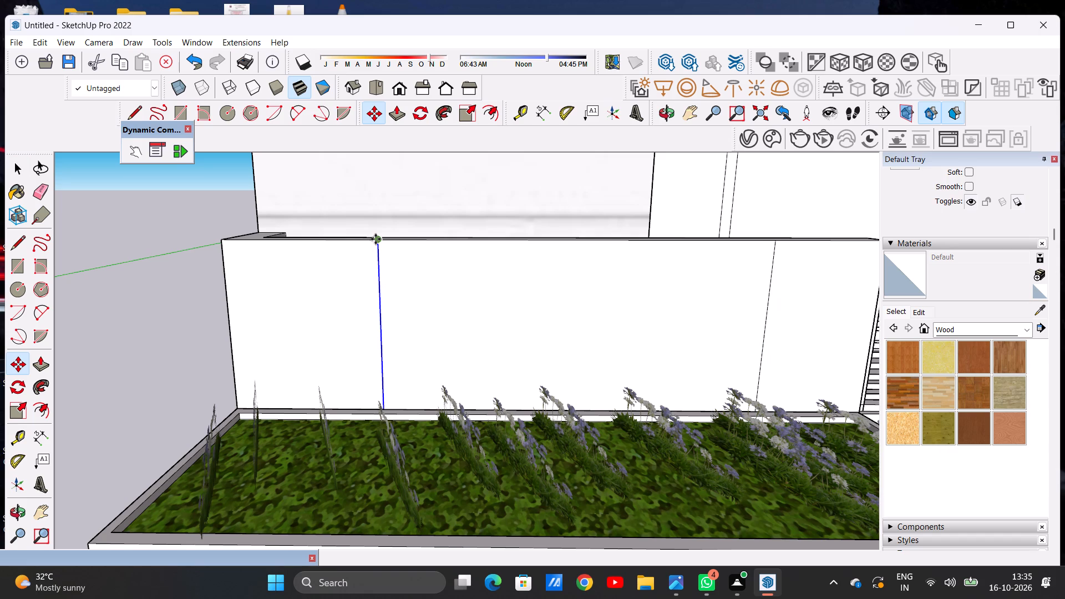
pyautogui.click(376, 239)
pyautogui.click(342, 239)
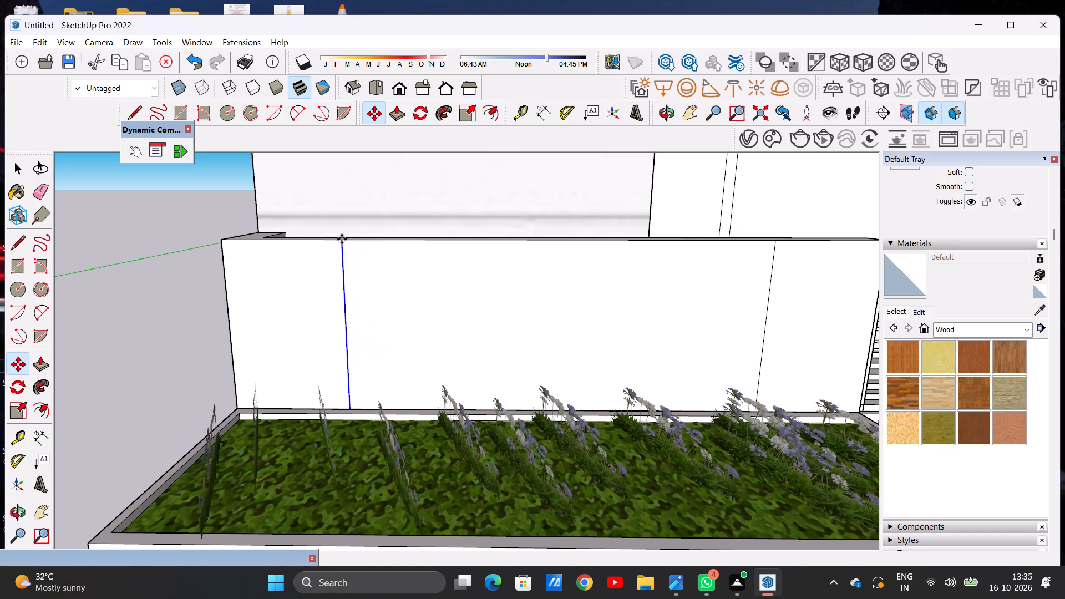
pyautogui.press('space')
pyautogui.click(160, 316)
# Draw a short vertical line from the gate opening's lower corner, beside the plain wall section, down to the driveway edge.
pyautogui.scroll(-11, 356, 336)
pyautogui.scroll(5, 485, 341)
pyautogui.scroll(-5, 403, 420)
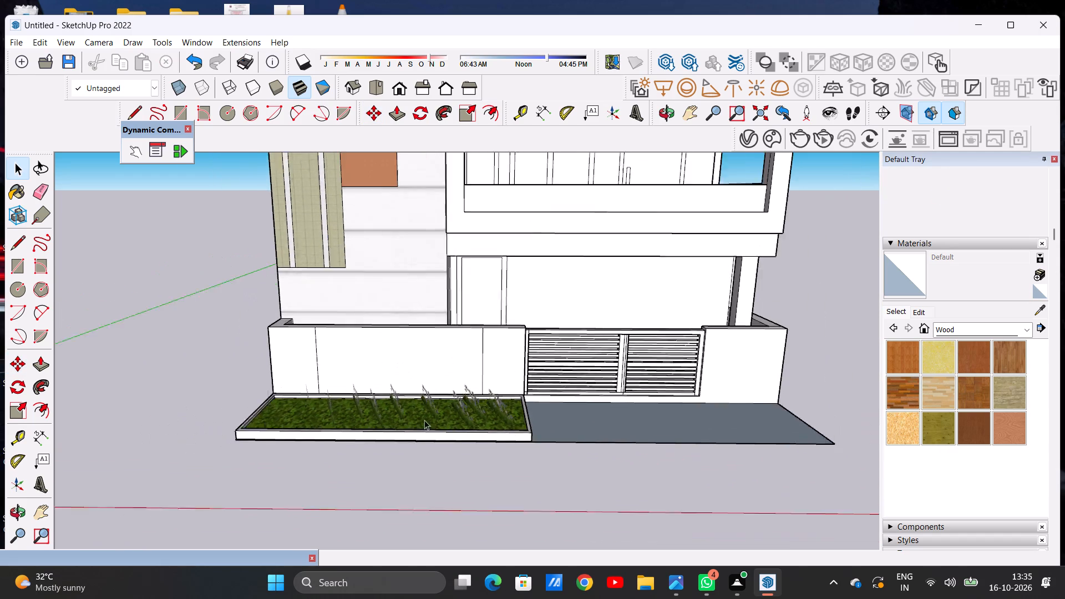
pyautogui.scroll(-2, 424, 420)
pyautogui.moveTo(432, 423); pyautogui.dragTo(439, 382, button='middle')
pyautogui.scroll(-4, 388, 407)
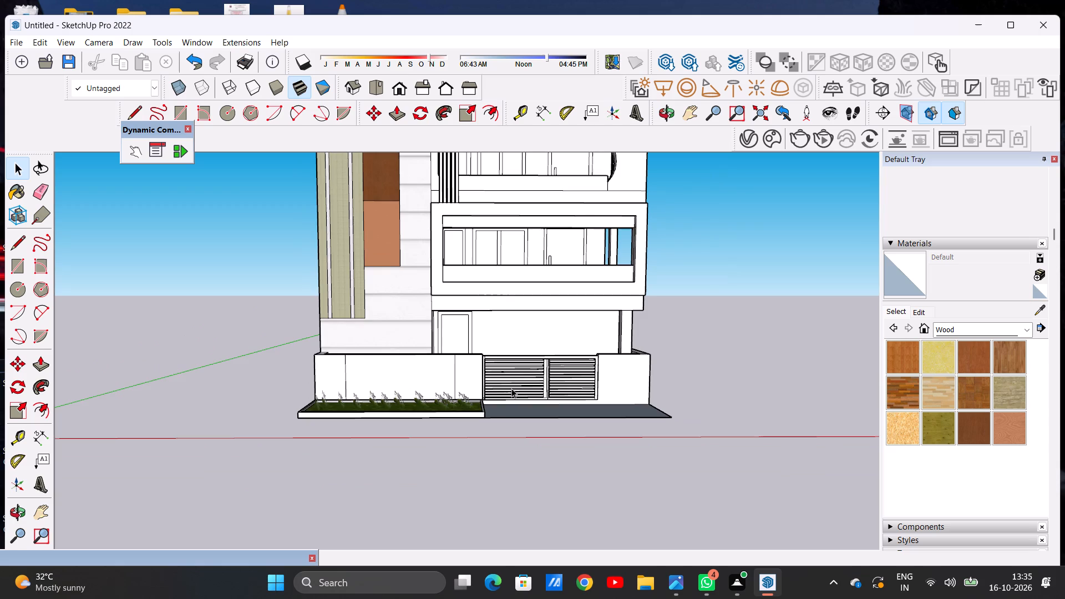
pyautogui.scroll(14, 577, 394)
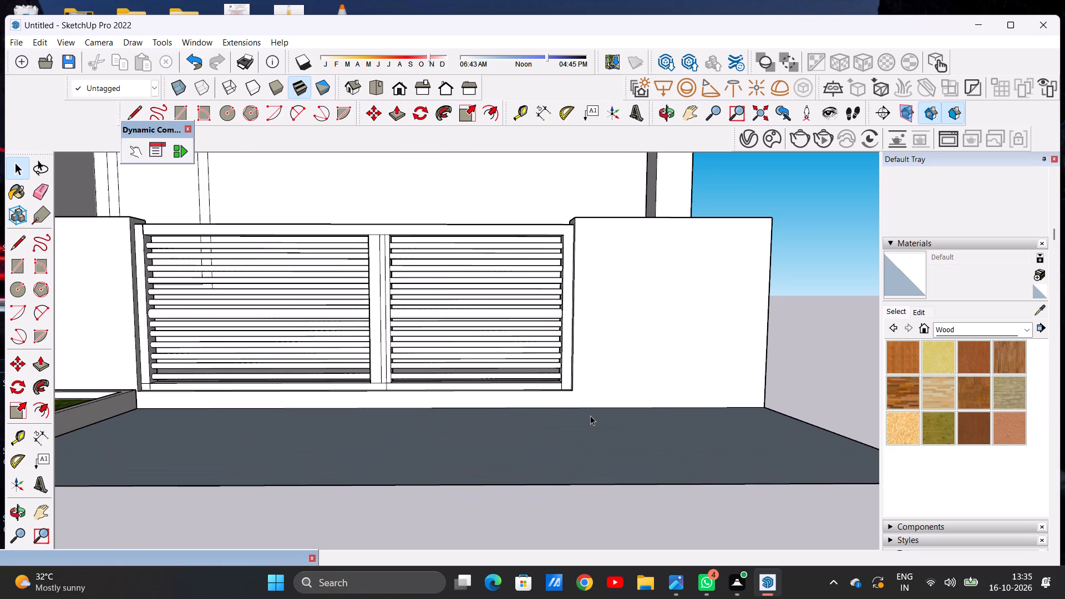
pyautogui.press('l')
pyautogui.scroll(9, 576, 414)
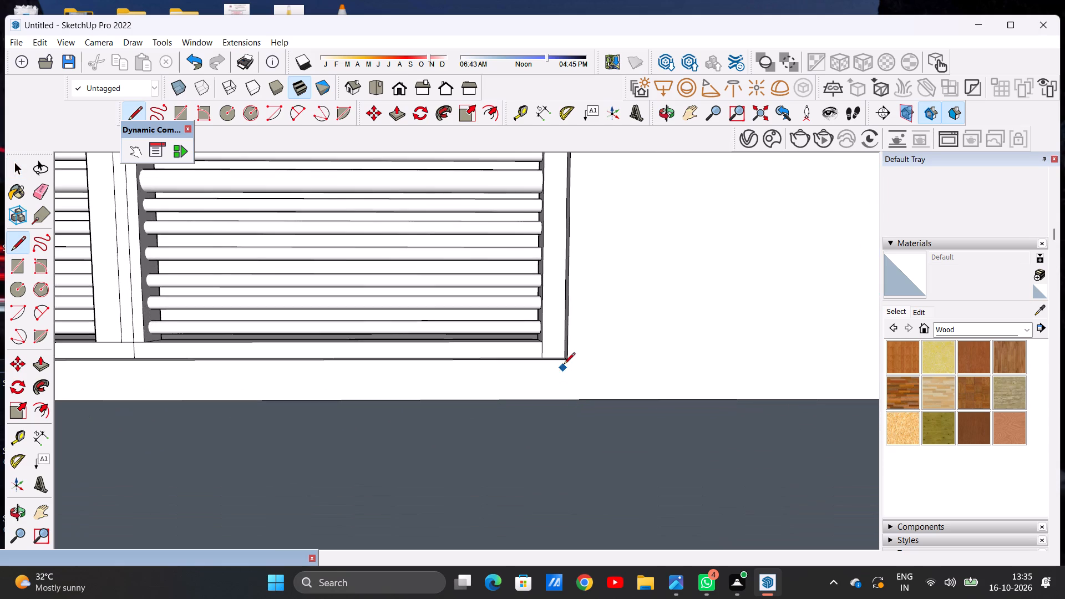
pyautogui.click(567, 358)
pyautogui.click(567, 399)
pyautogui.press('space')
pyautogui.scroll(-14, 574, 409)
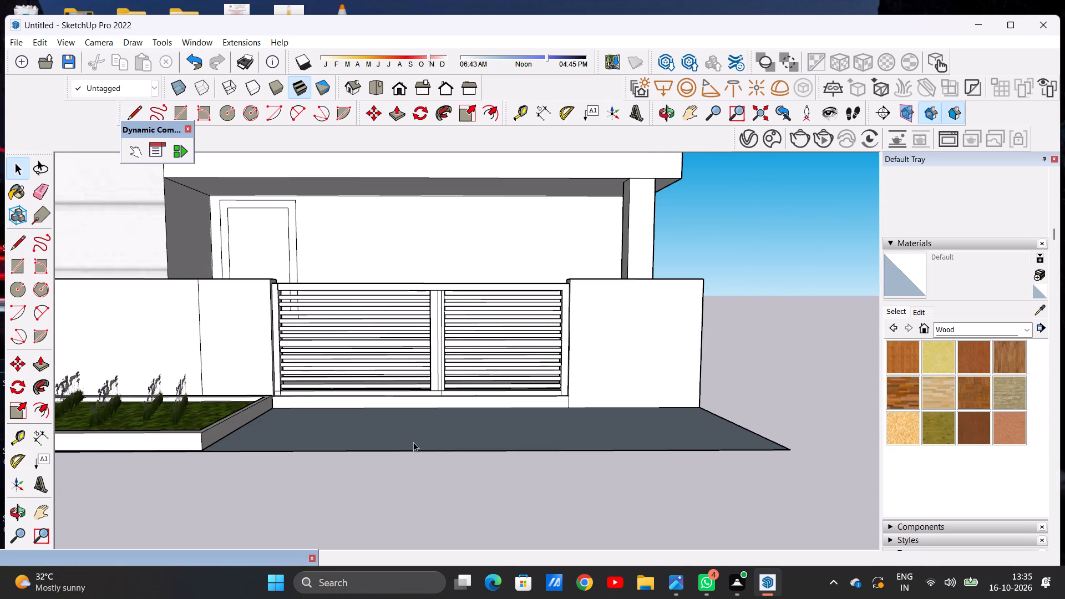
pyautogui.press('space')
# Paint the front face of the first-floor balcony frame with 0057_DarkKhaki from the Colors-Named collection.
pyautogui.scroll(-5, 439, 439)
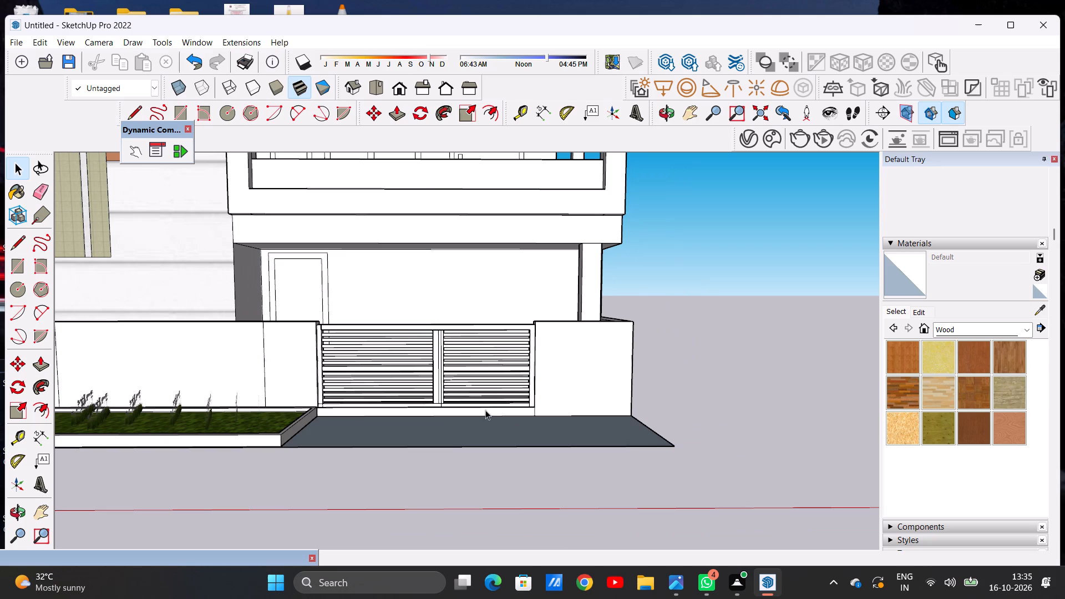
pyautogui.click(952, 329)
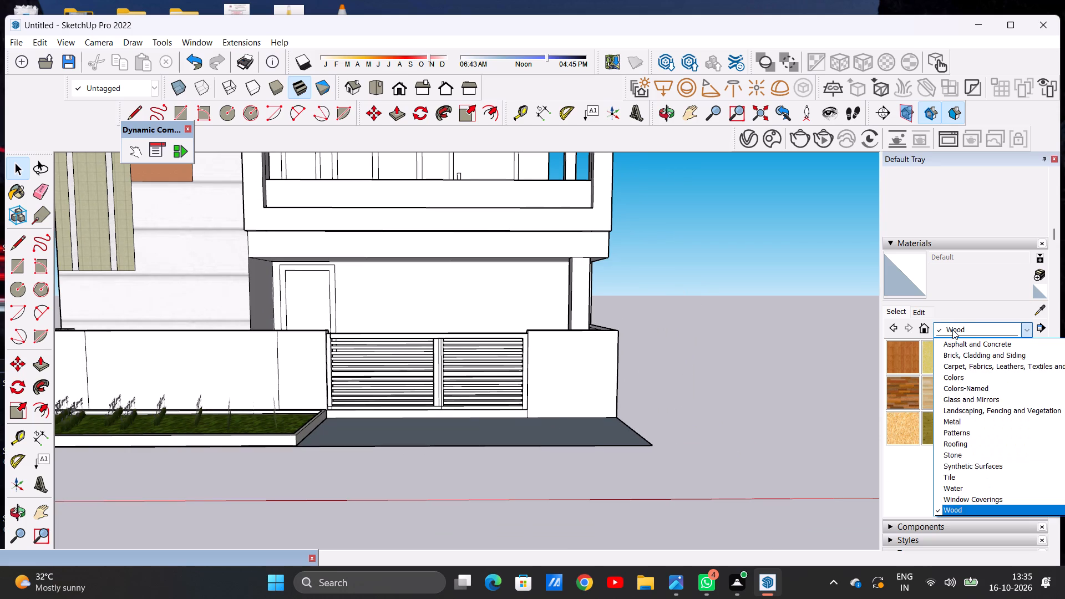
pyautogui.click(973, 390)
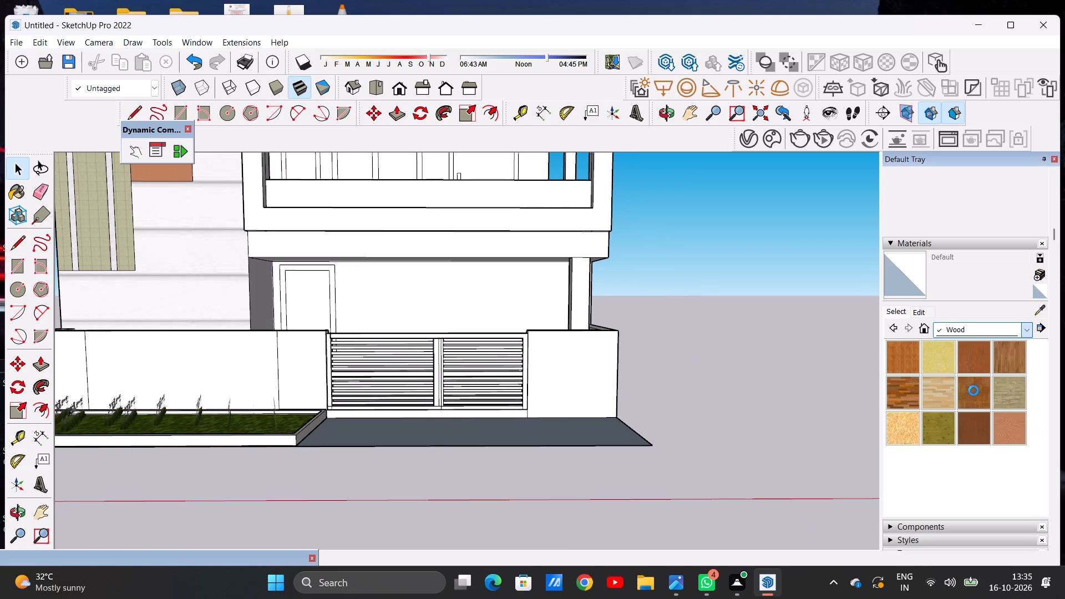
pyautogui.scroll(-1, 966, 413)
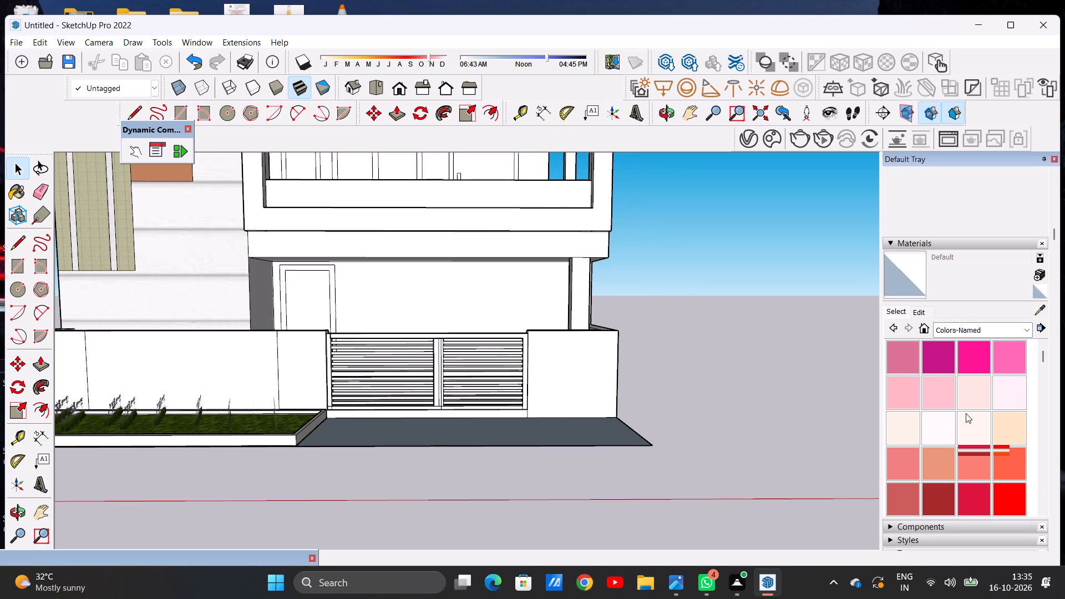
pyautogui.scroll(-4, 966, 413)
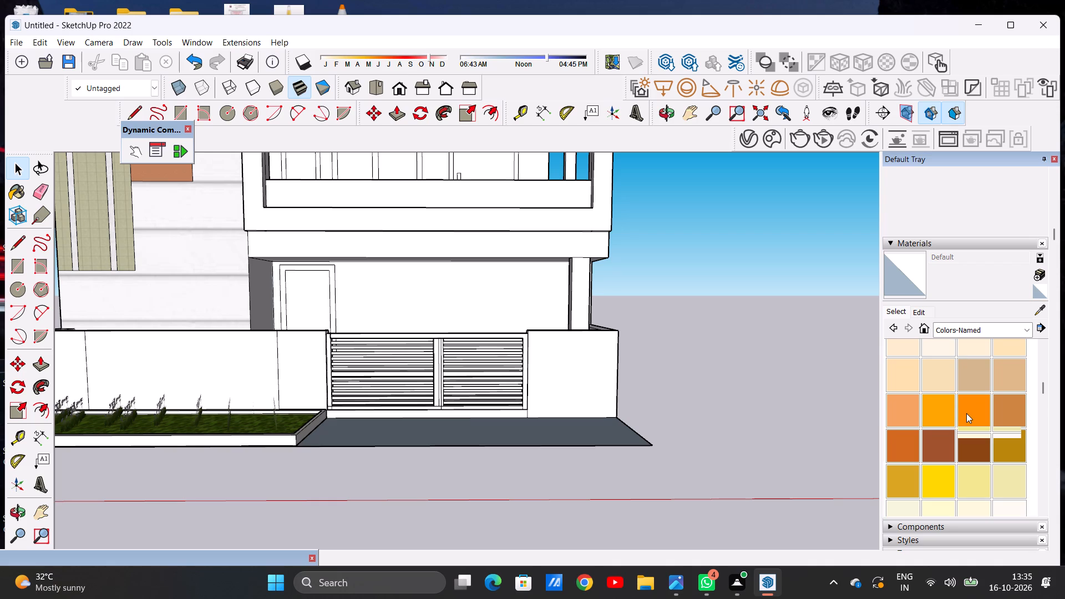
pyautogui.scroll(-1, 966, 413)
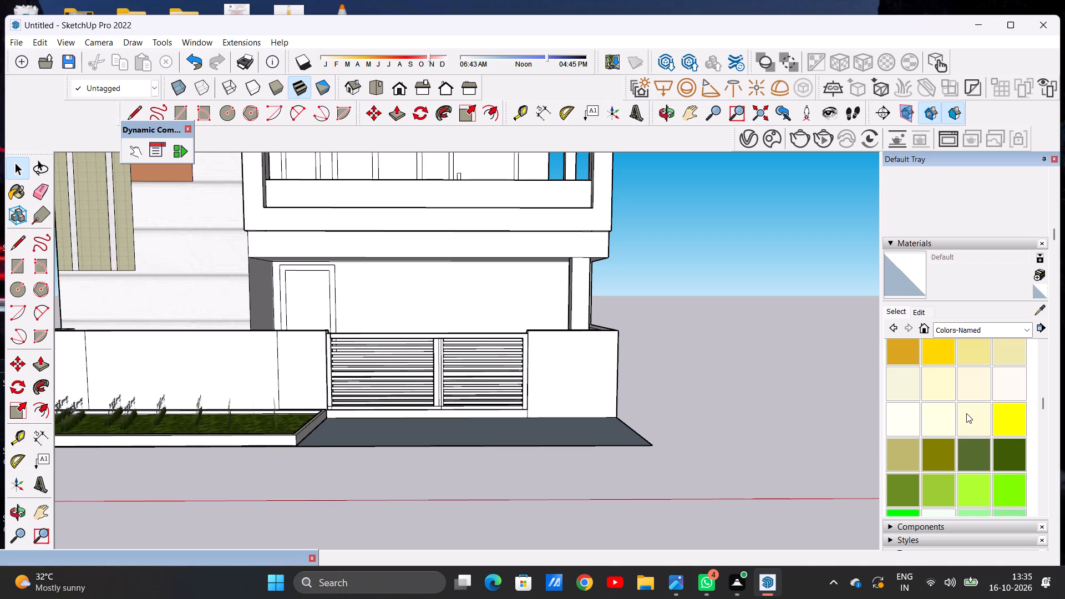
pyautogui.scroll(-1, 970, 413)
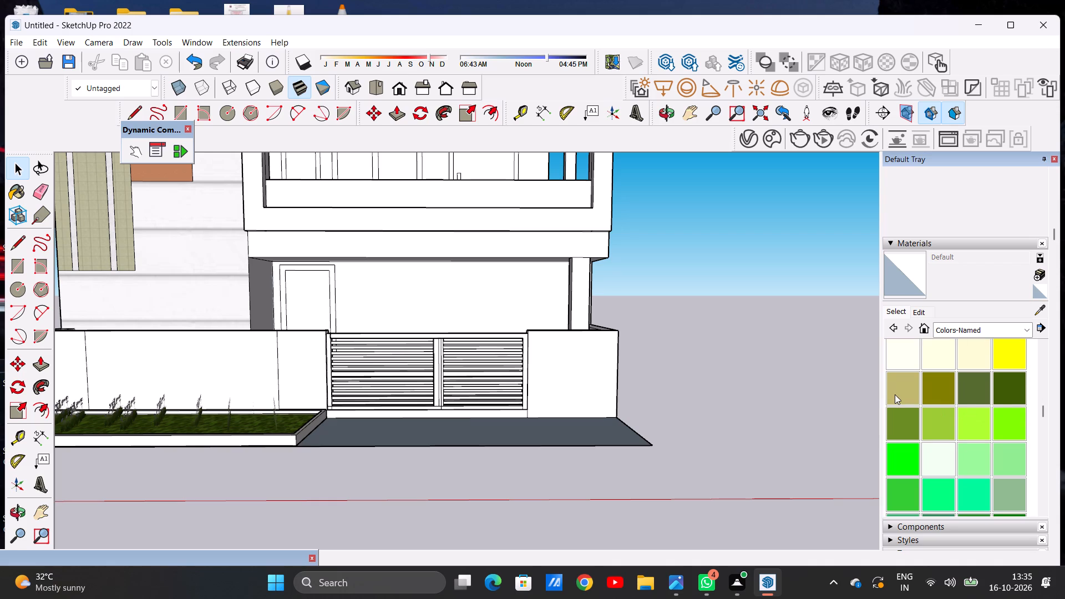
pyautogui.click(895, 394)
pyautogui.scroll(-10, 802, 426)
pyautogui.scroll(6, 679, 276)
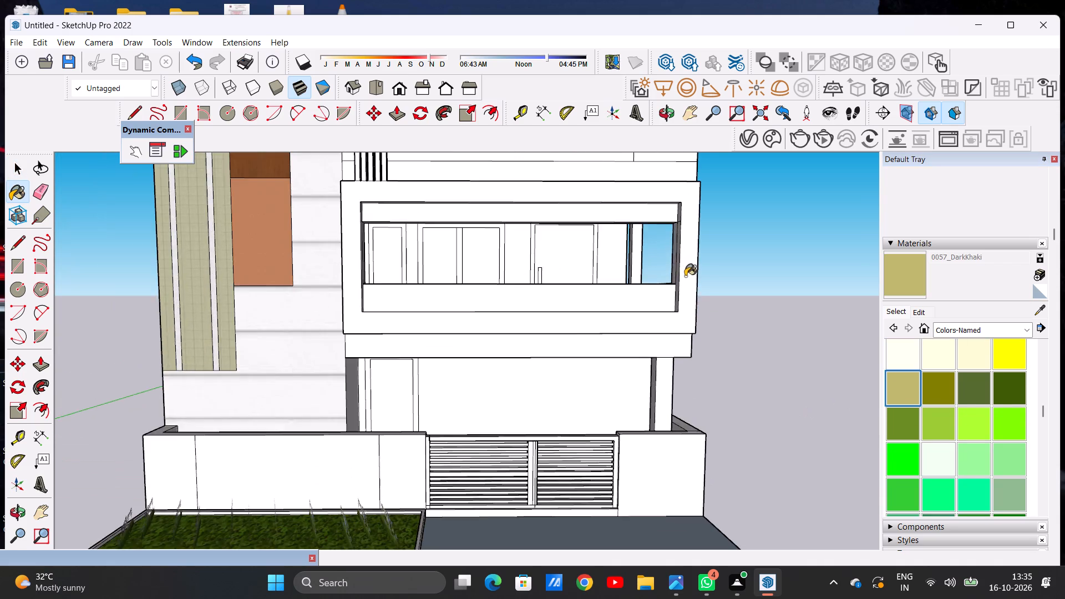
pyautogui.scroll(4, 689, 274)
pyautogui.click(689, 274)
pyautogui.scroll(-6, 685, 315)
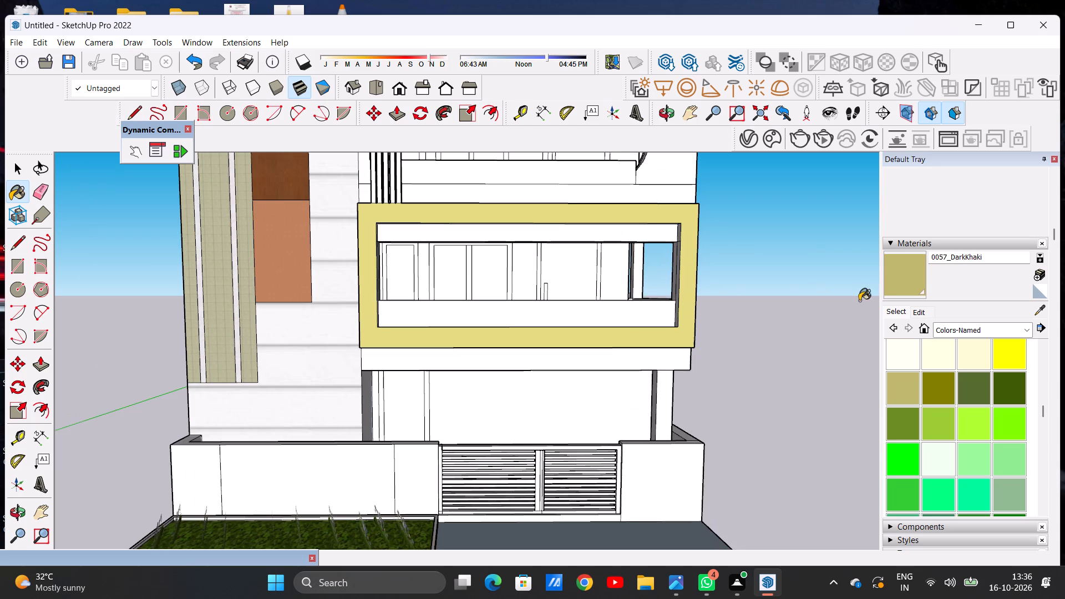
# Darken the 0057_DarkKhaki material to an olive shade by lowering its brightness.
pyautogui.click(915, 312)
pyautogui.click(954, 385)
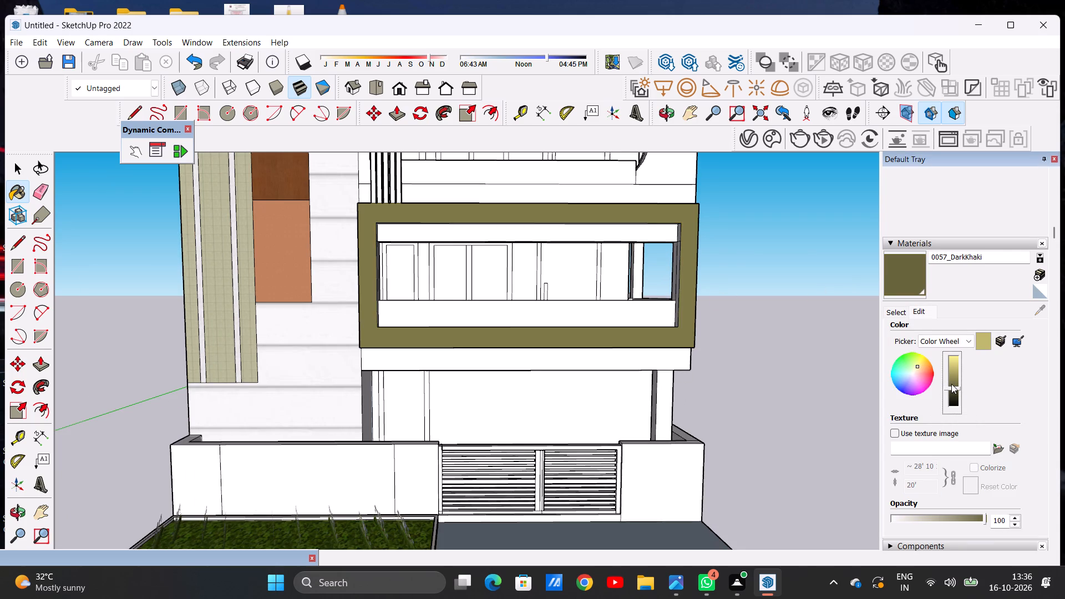
pyautogui.click(951, 384)
# Paint the first-floor balcony frame's outer end face away from the tower and its top face with 0057_DarkKhaki.
pyautogui.scroll(-10, 697, 387)
pyautogui.scroll(10, 630, 327)
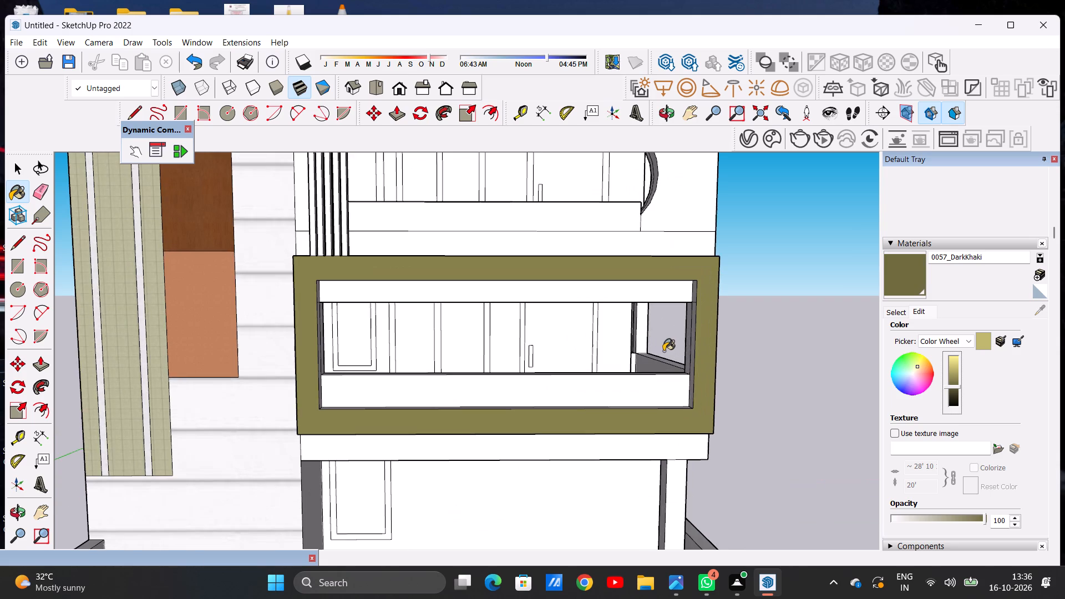
pyautogui.scroll(2, 663, 351)
pyautogui.moveTo(738, 341); pyautogui.dragTo(493, 384, button='middle')
pyautogui.scroll(4, 581, 311)
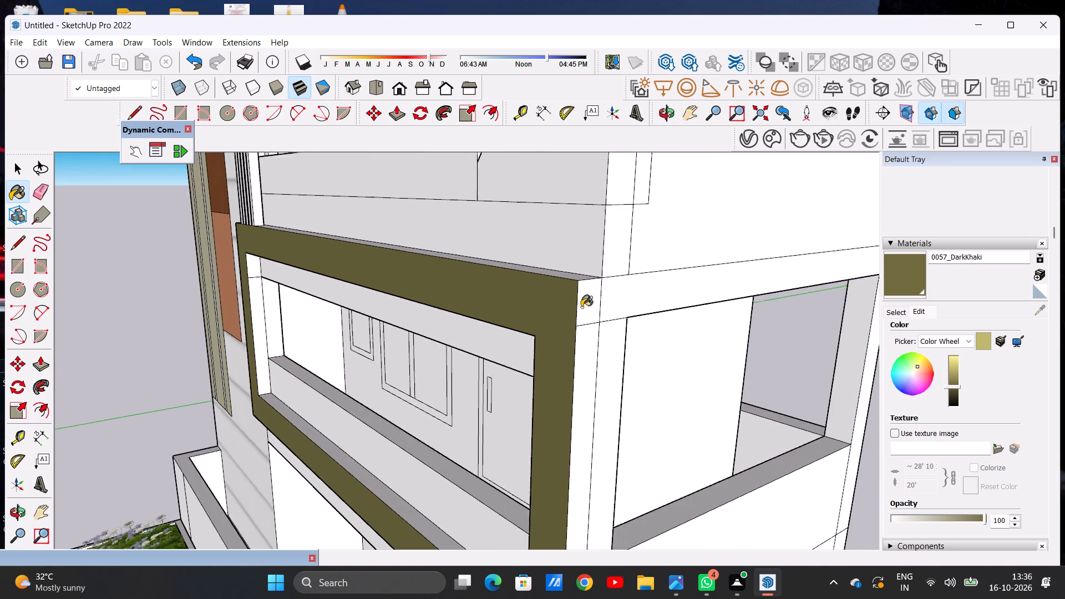
pyautogui.scroll(7, 581, 307)
pyautogui.click(583, 306)
pyautogui.click(584, 368)
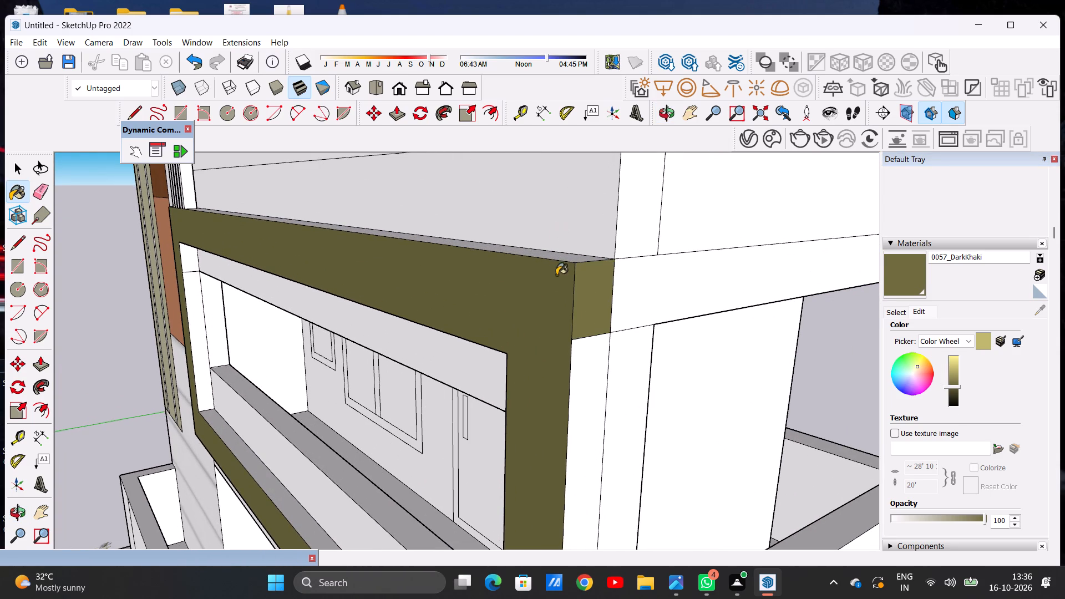
pyautogui.click(562, 258)
pyautogui.scroll(-9, 643, 390)
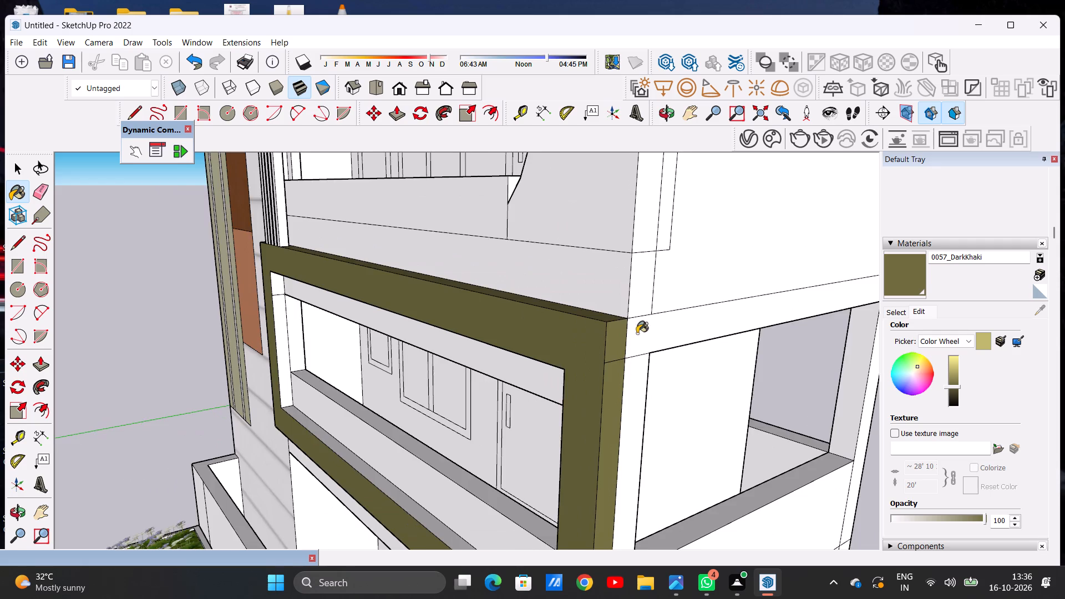
# Paint the first-floor balcony frame's outer end face beside the clad tower with 0057_DarkKhaki.
pyautogui.scroll(-12, 637, 333)
pyautogui.moveTo(434, 360); pyautogui.dragTo(794, 322, button='middle')
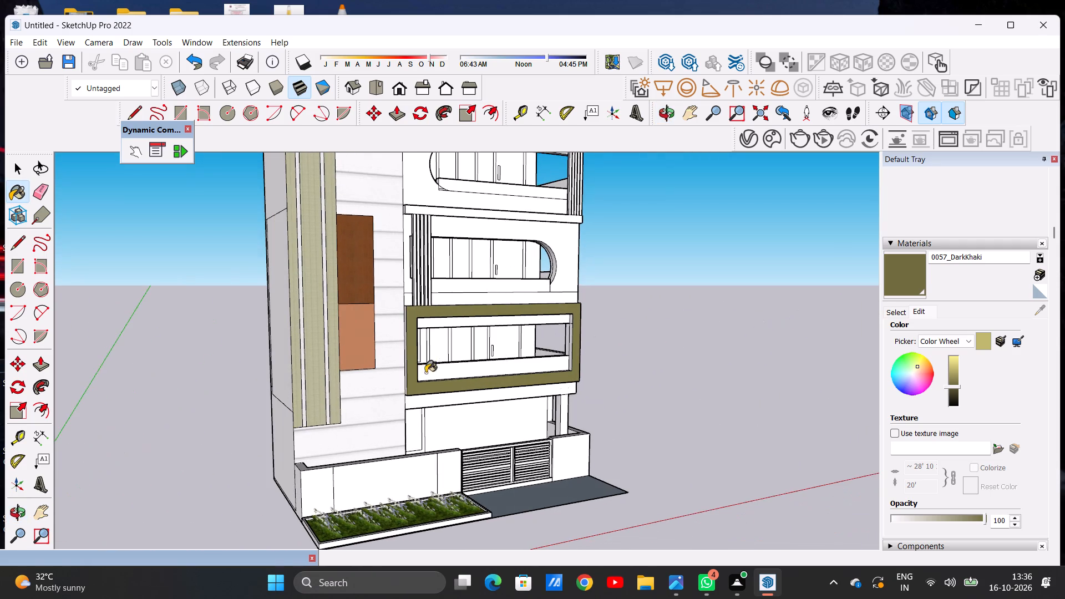
pyautogui.moveTo(469, 378); pyautogui.dragTo(657, 378, button='middle')
pyautogui.scroll(15, 451, 311)
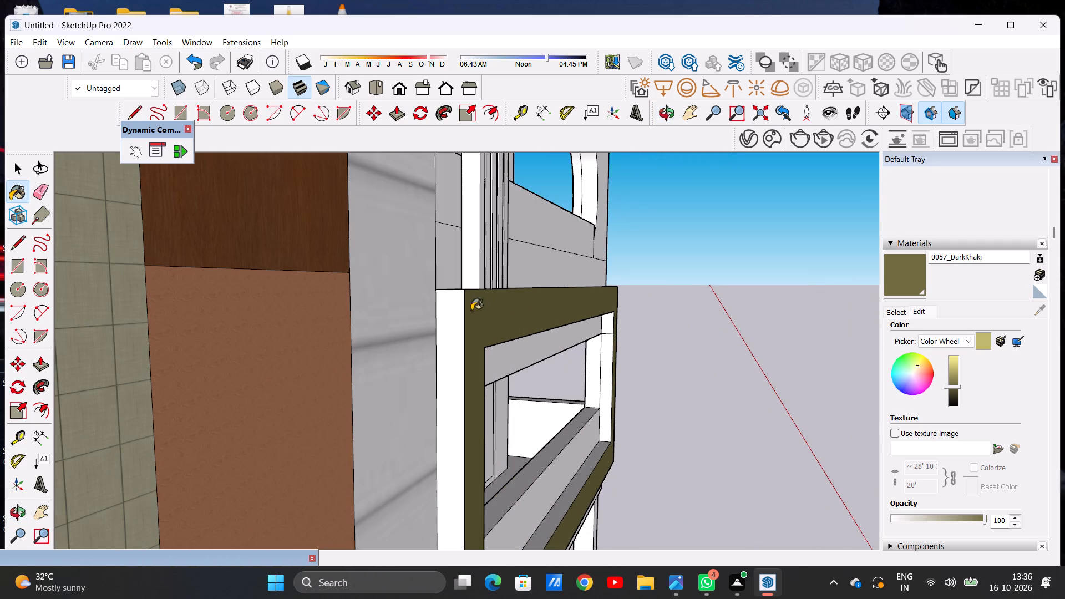
pyautogui.click(448, 324)
pyautogui.scroll(-19, 446, 363)
# Paint the lower inner ledge and adjoining inner side face of the first-floor frame, at the end away from the tower, with 0057_DarkKhaki.
pyautogui.moveTo(599, 373); pyautogui.dragTo(498, 427, button='middle')
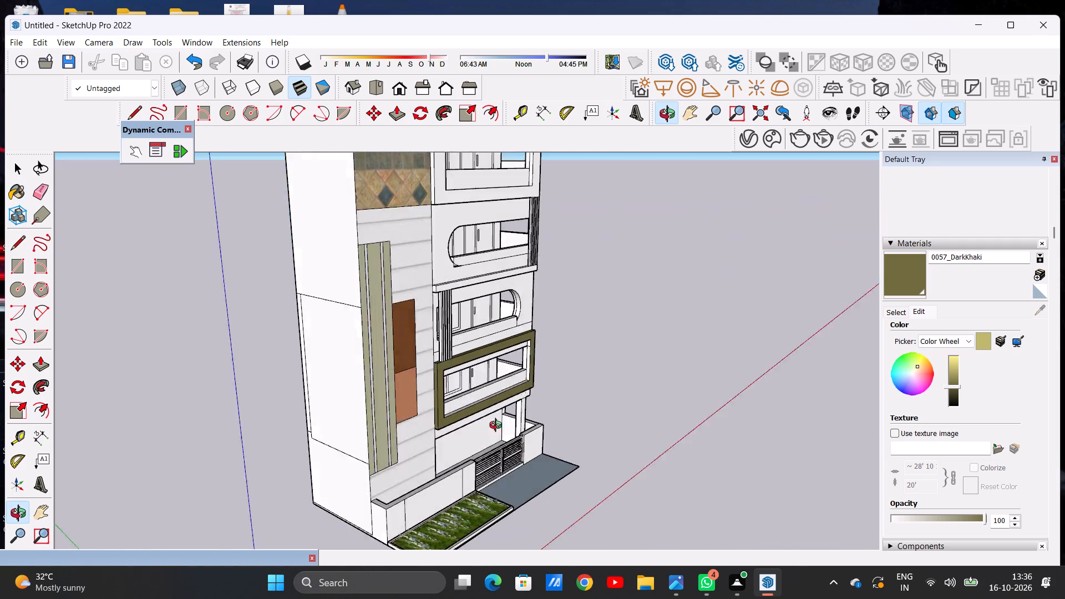
pyautogui.moveTo(498, 427); pyautogui.dragTo(359, 484, button='middle')
pyautogui.scroll(19, 511, 387)
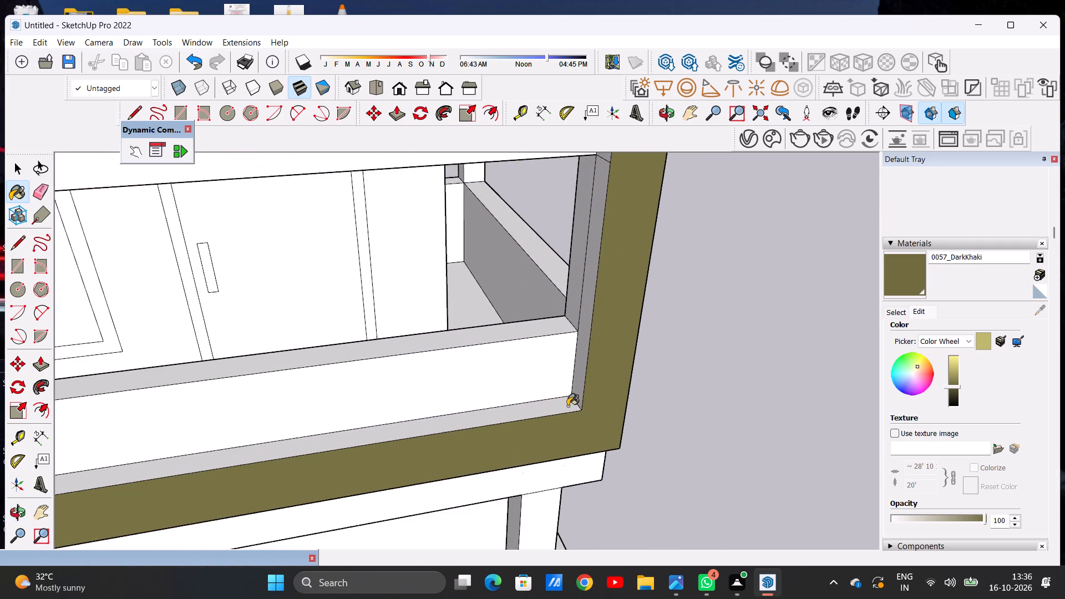
pyautogui.scroll(3, 567, 406)
pyautogui.click(567, 406)
pyautogui.click(580, 385)
pyautogui.scroll(-5, 598, 414)
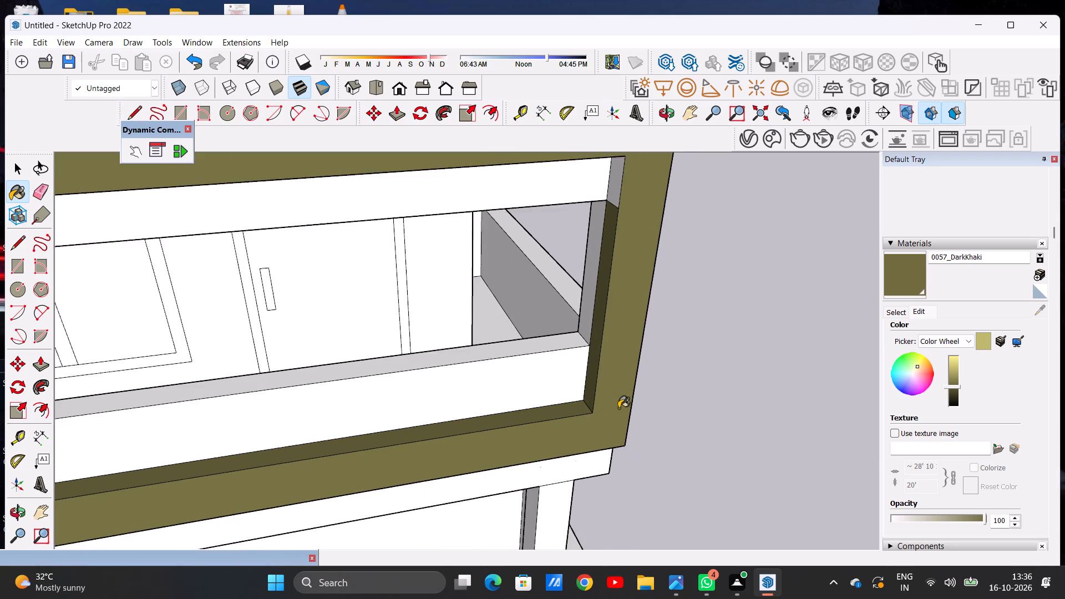
# Paint the underside of the first-floor frame's top member and the upper inner side face away from the tower with 0057_DarkKhaki.
pyautogui.scroll(-14, 618, 408)
pyautogui.moveTo(594, 410); pyautogui.dragTo(543, 342, button='middle')
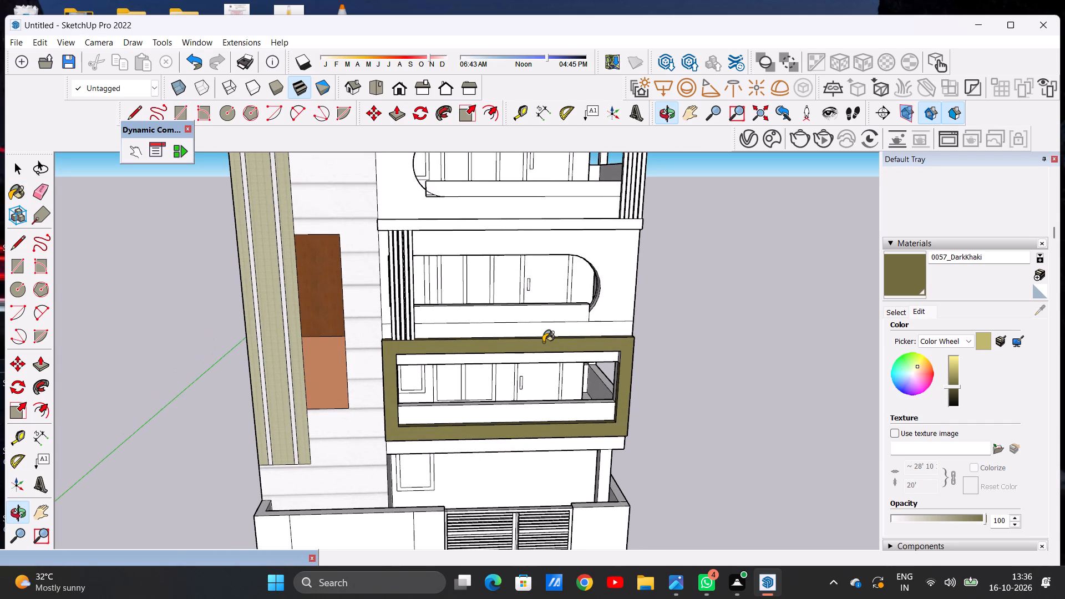
pyautogui.scroll(-3, 543, 342)
pyautogui.moveTo(543, 368); pyautogui.dragTo(528, 299, button='middle')
pyautogui.scroll(1, 602, 368)
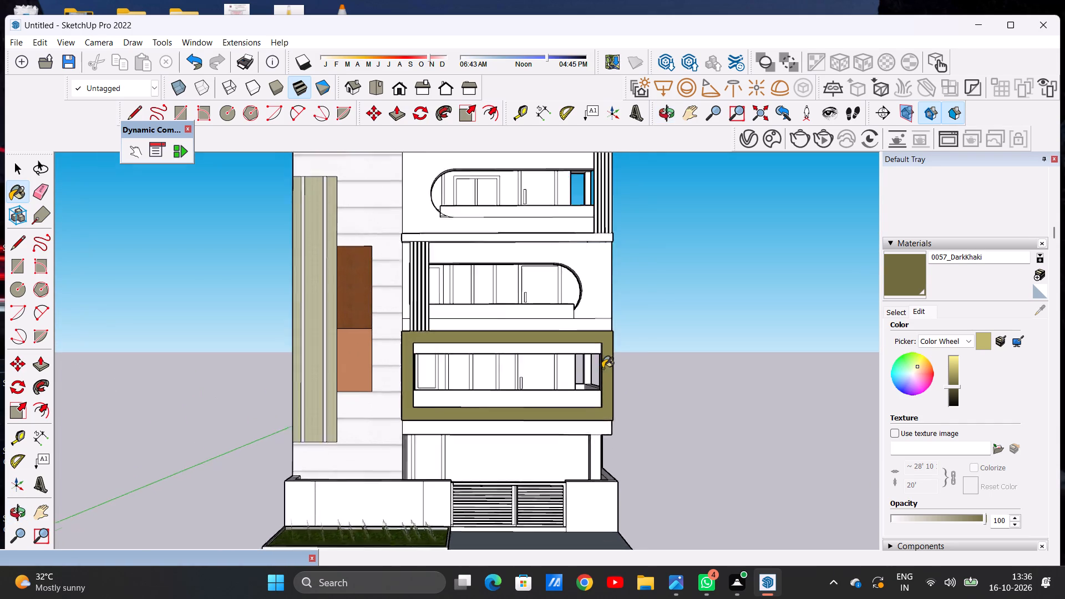
pyautogui.scroll(9, 602, 368)
pyautogui.moveTo(589, 333); pyautogui.dragTo(596, 273, button='middle')
pyautogui.scroll(9, 606, 311)
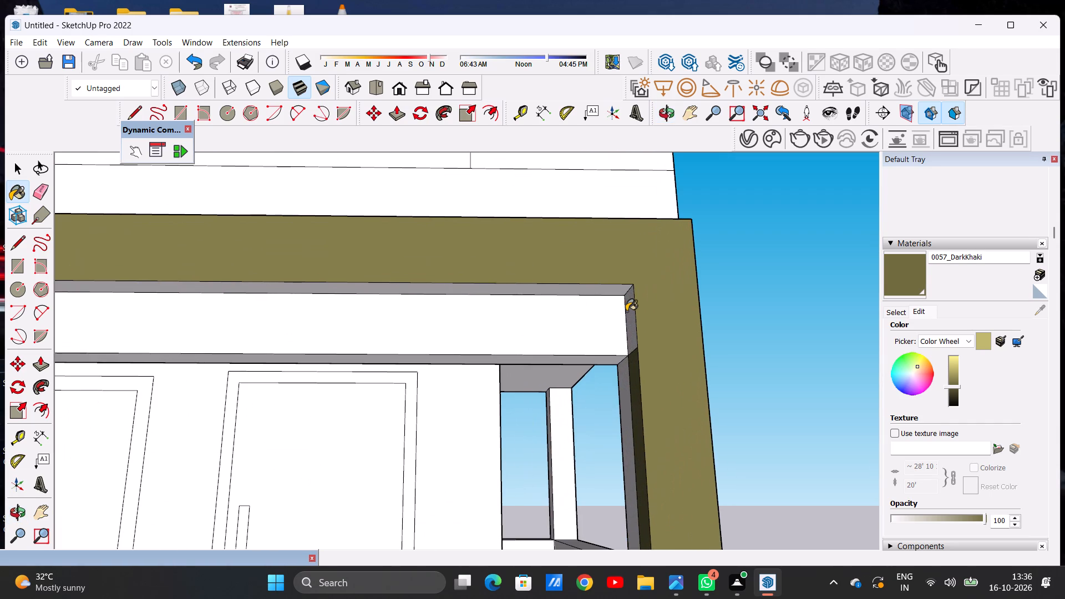
pyautogui.click(631, 311)
pyautogui.click(621, 292)
# Adjust the brightness of the 0057_DarkKhaki material to a deeper, darker olive.
pyautogui.click(954, 390)
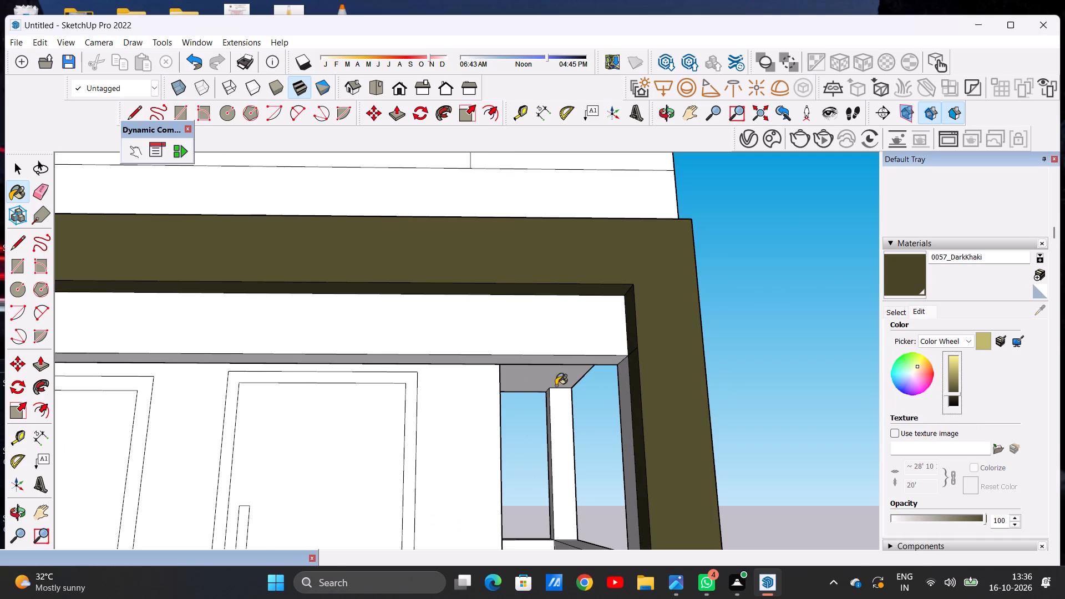
pyautogui.scroll(-13, 556, 385)
pyautogui.moveTo(634, 429); pyautogui.dragTo(624, 465, button='middle')
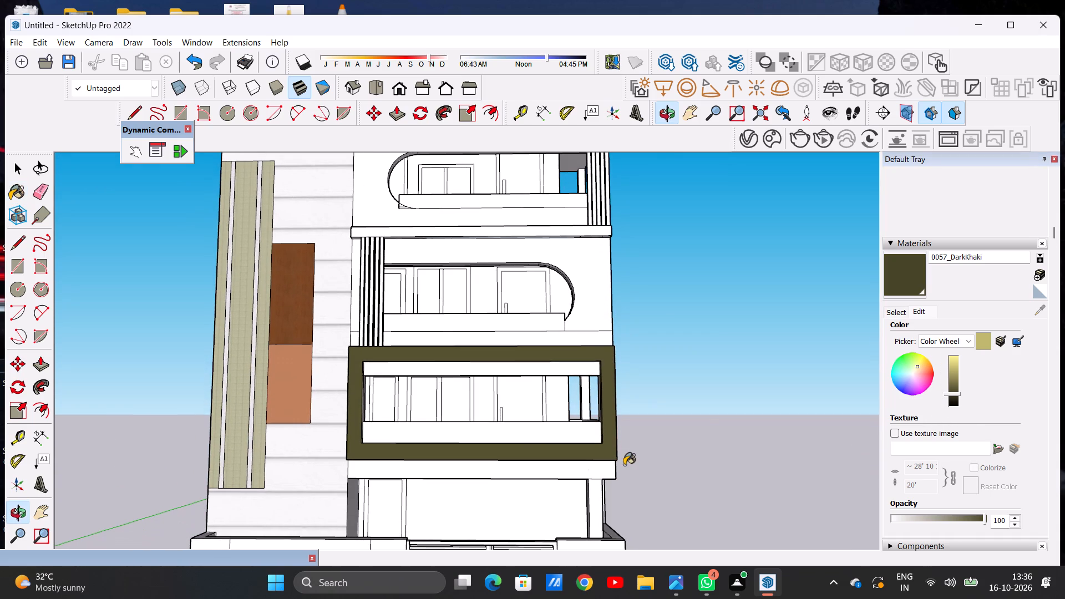
pyautogui.scroll(4, 902, 399)
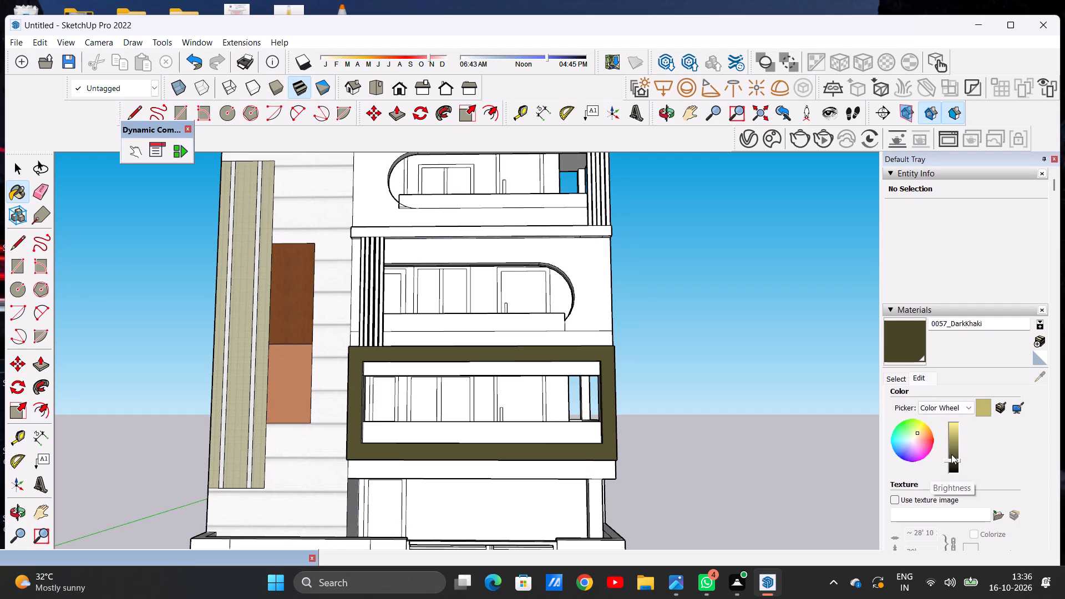
pyautogui.click(952, 455)
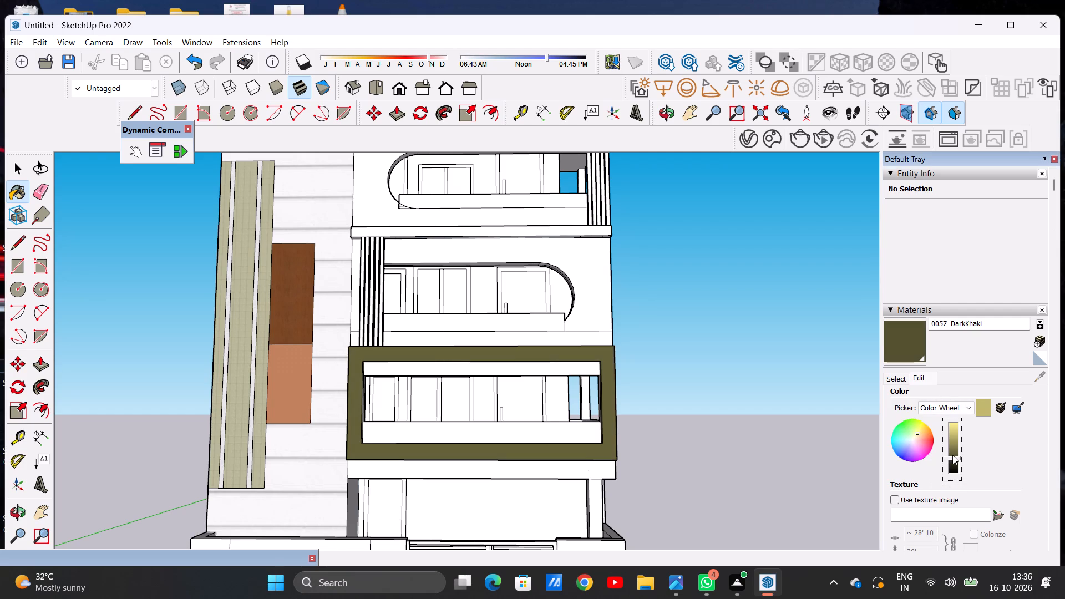
pyautogui.click(952, 453)
# Paint the upper and lower inner side faces of the first-floor frame at the tower end with 0057_DarkKhaki.
pyautogui.scroll(-6, 555, 387)
pyautogui.moveTo(547, 397); pyautogui.dragTo(452, 425, button='middle')
pyautogui.scroll(11, 452, 367)
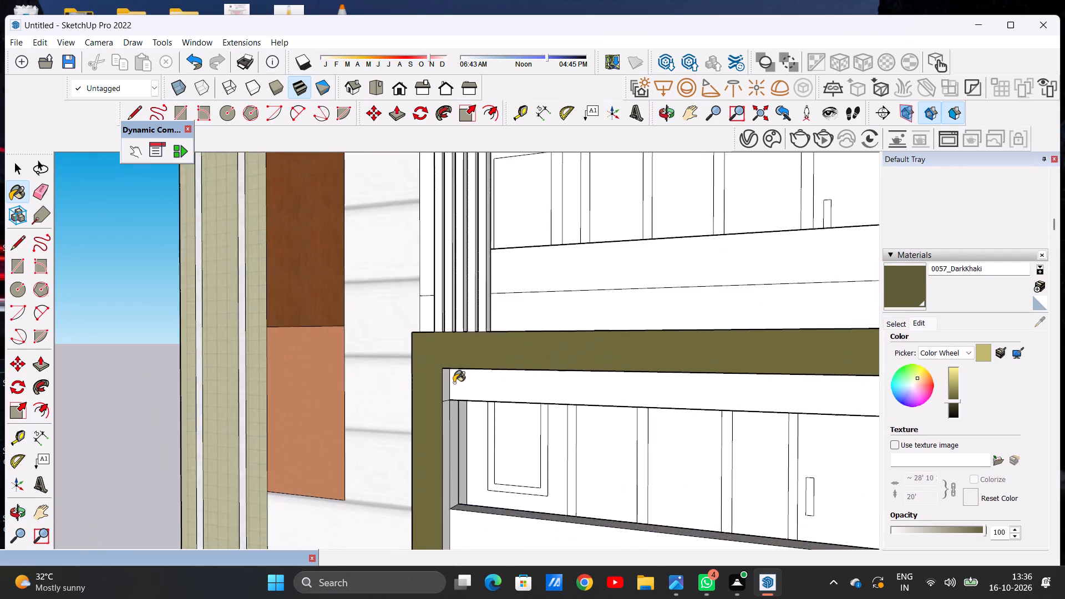
pyautogui.scroll(5, 454, 383)
pyautogui.scroll(-1, 450, 383)
pyautogui.scroll(2, 450, 383)
pyautogui.click(446, 383)
pyautogui.scroll(11, 451, 412)
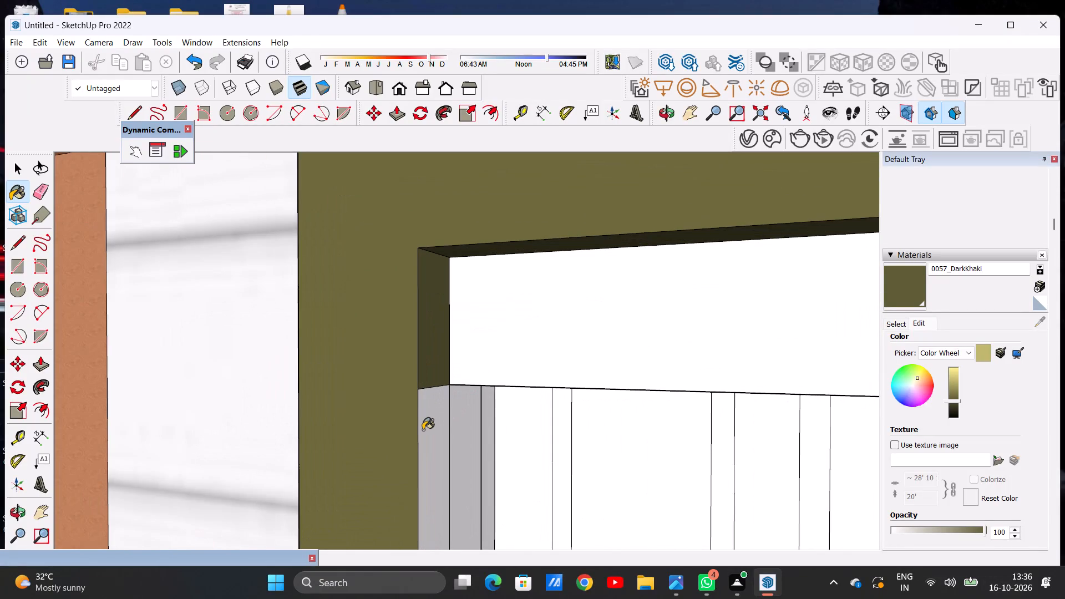
pyautogui.click(427, 423)
pyautogui.scroll(-20, 443, 387)
pyautogui.scroll(-8, 443, 387)
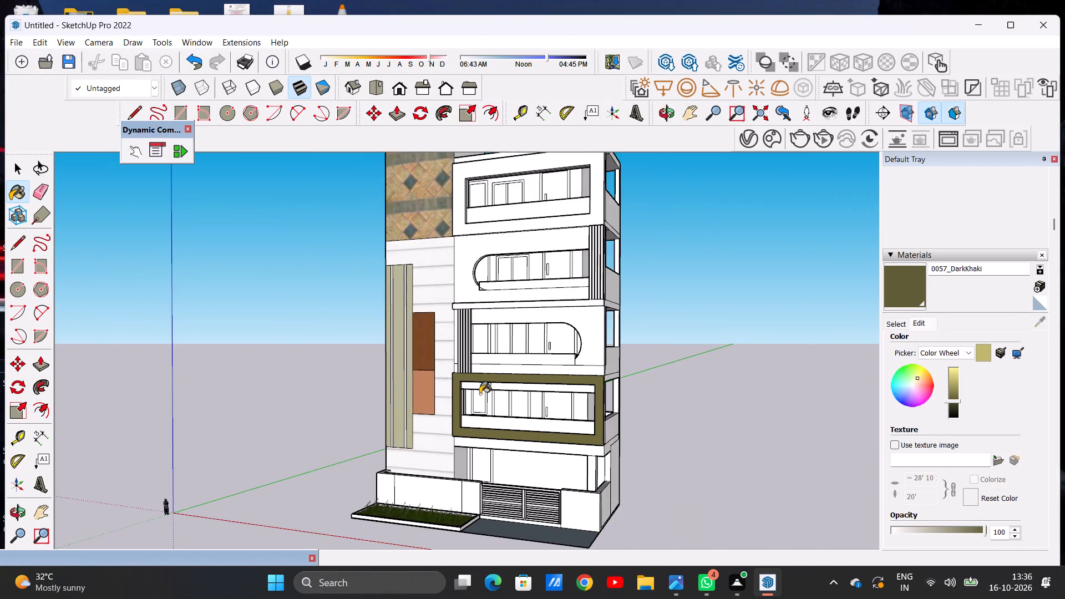
# Paint the front face of the projecting band between the second- and third-floor balconies with 0057_DarkKhaki.
pyautogui.scroll(-7, 480, 394)
pyautogui.moveTo(452, 389); pyautogui.dragTo(536, 372, button='middle')
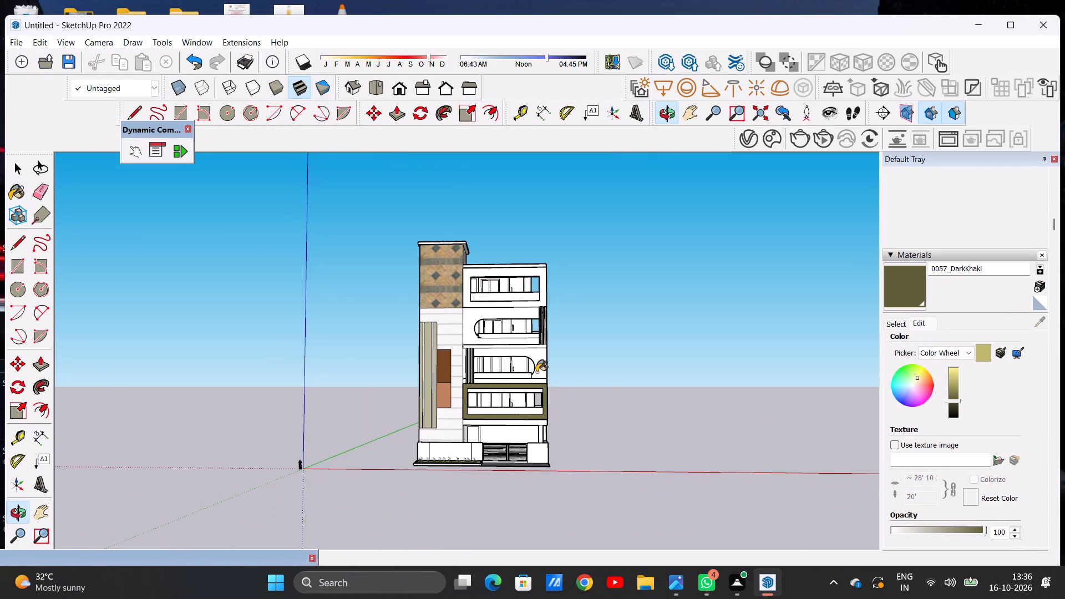
pyautogui.scroll(9, 466, 351)
pyautogui.scroll(-1, 479, 348)
pyautogui.scroll(4, 479, 348)
pyautogui.scroll(-1, 479, 348)
pyautogui.scroll(1, 479, 348)
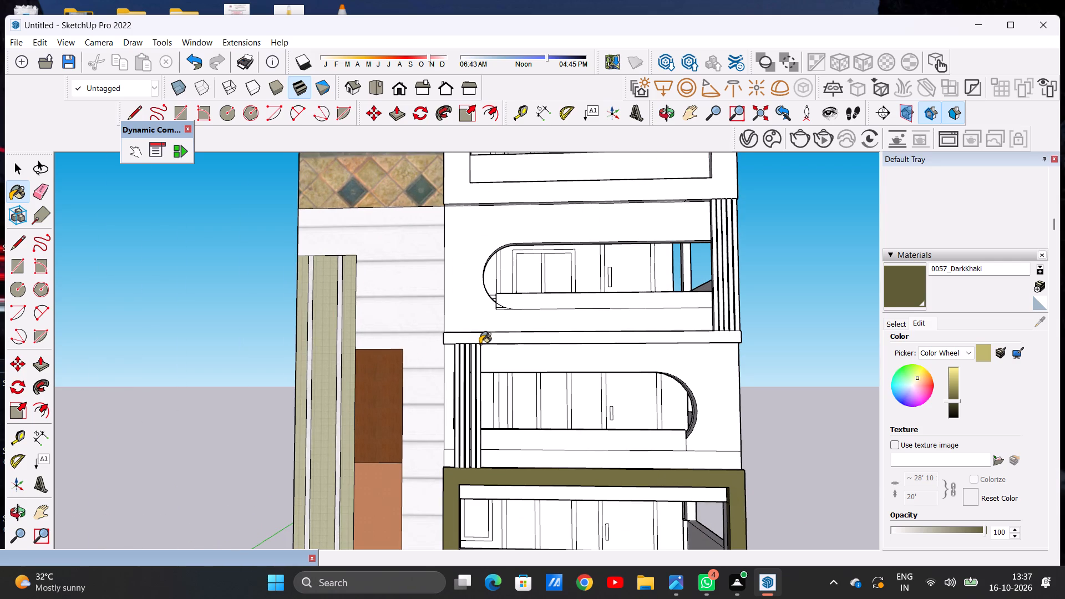
pyautogui.scroll(5, 478, 341)
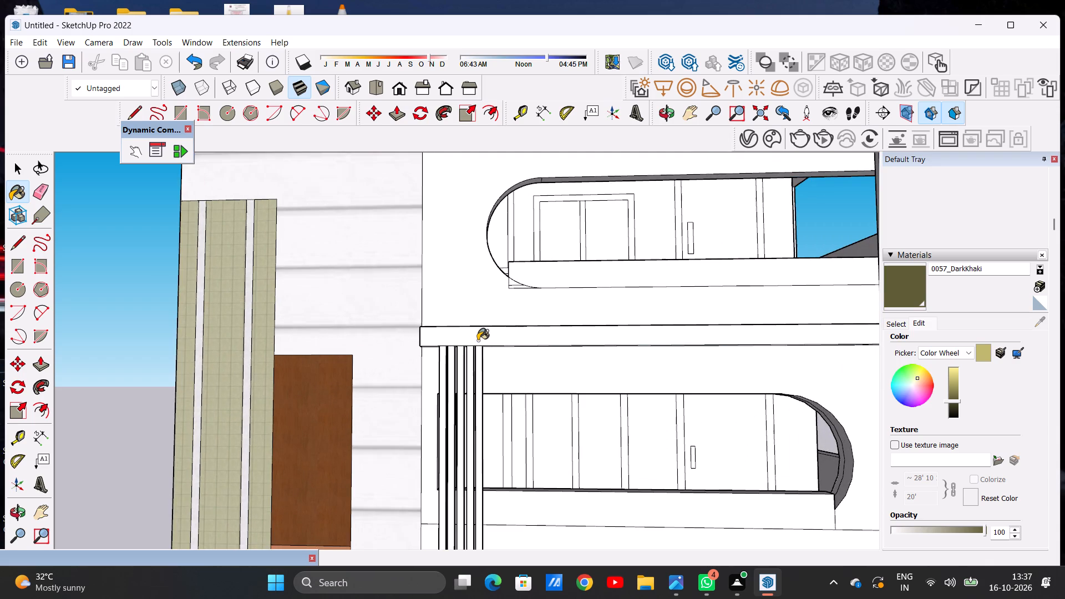
pyautogui.scroll(7, 478, 341)
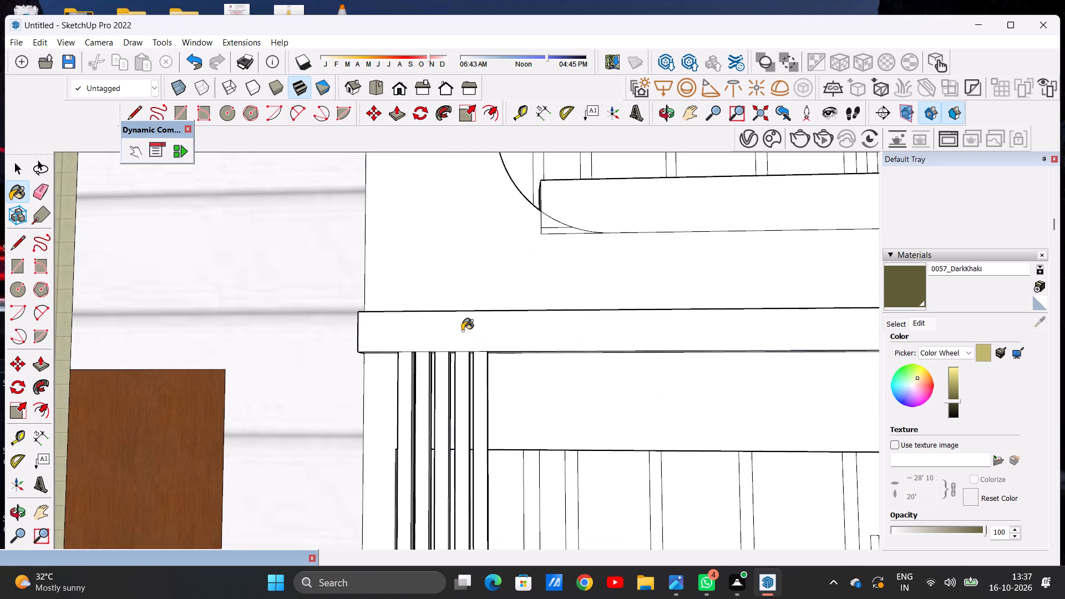
pyautogui.click(462, 331)
# Paint the projecting band's end face beside the tower and its top face with 0057_DarkKhaki.
pyautogui.scroll(-15, 462, 330)
pyautogui.moveTo(422, 329); pyautogui.dragTo(592, 394, button='middle')
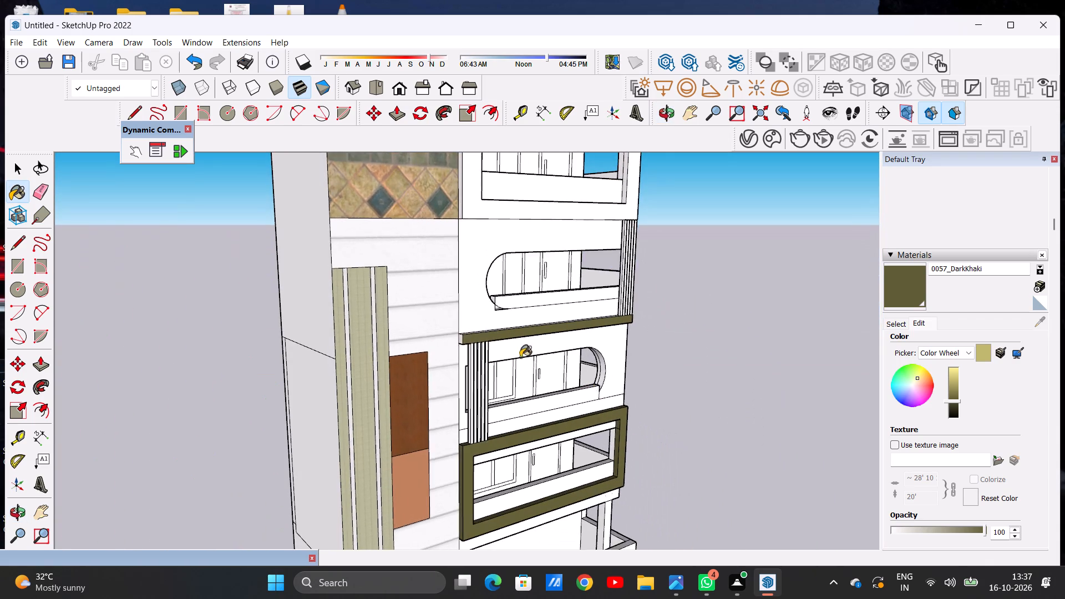
pyautogui.scroll(16, 459, 333)
pyautogui.click(464, 344)
pyautogui.scroll(-1, 506, 315)
pyautogui.moveTo(506, 315); pyautogui.dragTo(506, 380, button='middle')
pyautogui.click(483, 417)
pyautogui.scroll(-13, 418, 359)
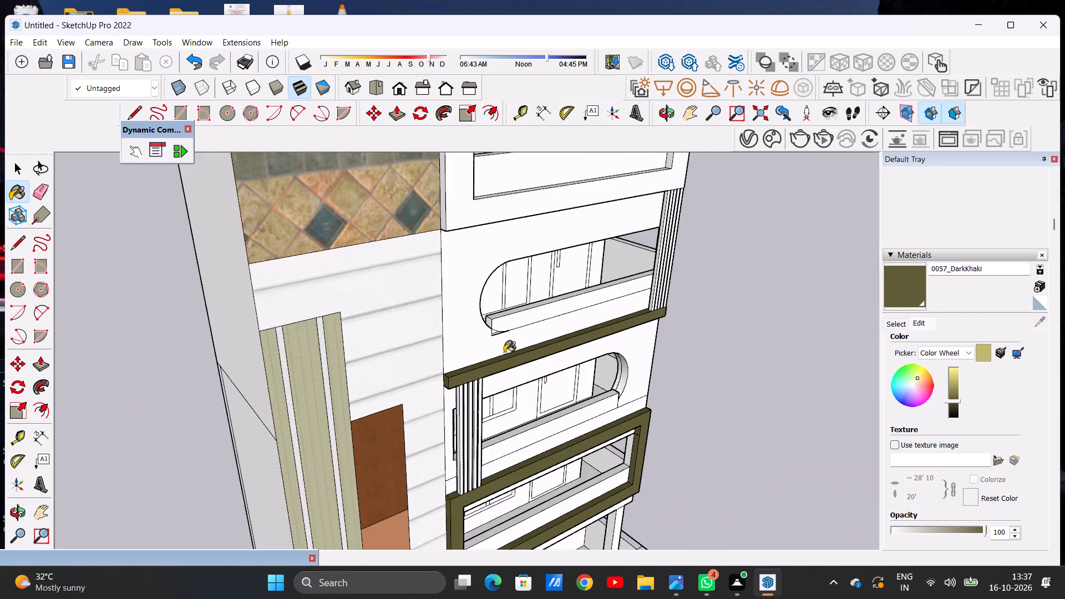
# Paint the projecting band's end face at the building corner away from the tower with 0057_DarkKhaki.
pyautogui.scroll(-7, 504, 353)
pyautogui.moveTo(707, 329); pyautogui.dragTo(314, 331, button='middle')
pyautogui.scroll(8, 481, 406)
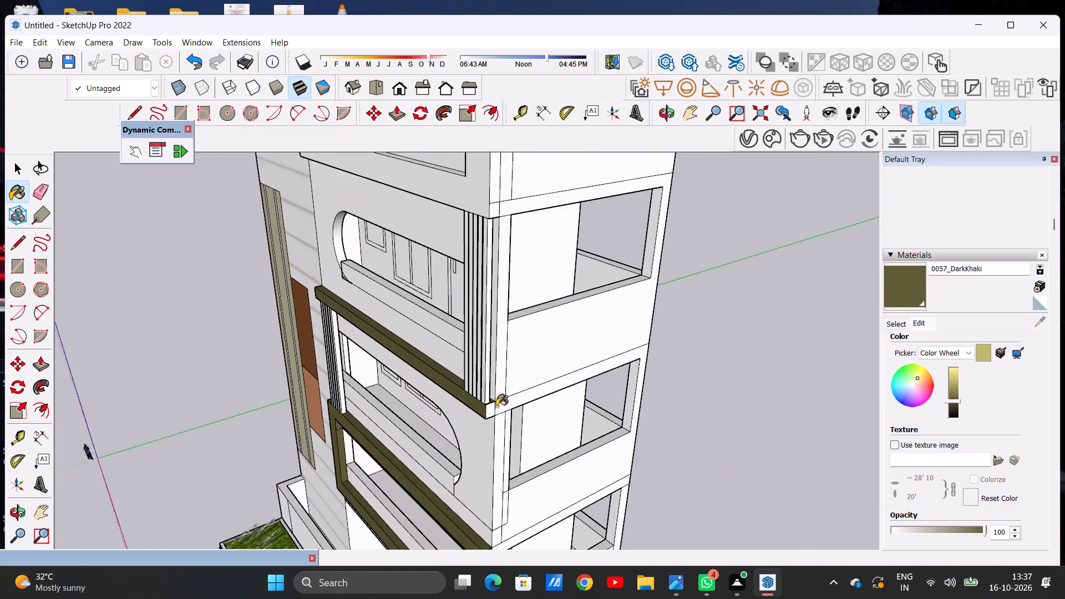
pyautogui.scroll(10, 496, 407)
pyautogui.click(479, 414)
pyautogui.scroll(-20, 493, 417)
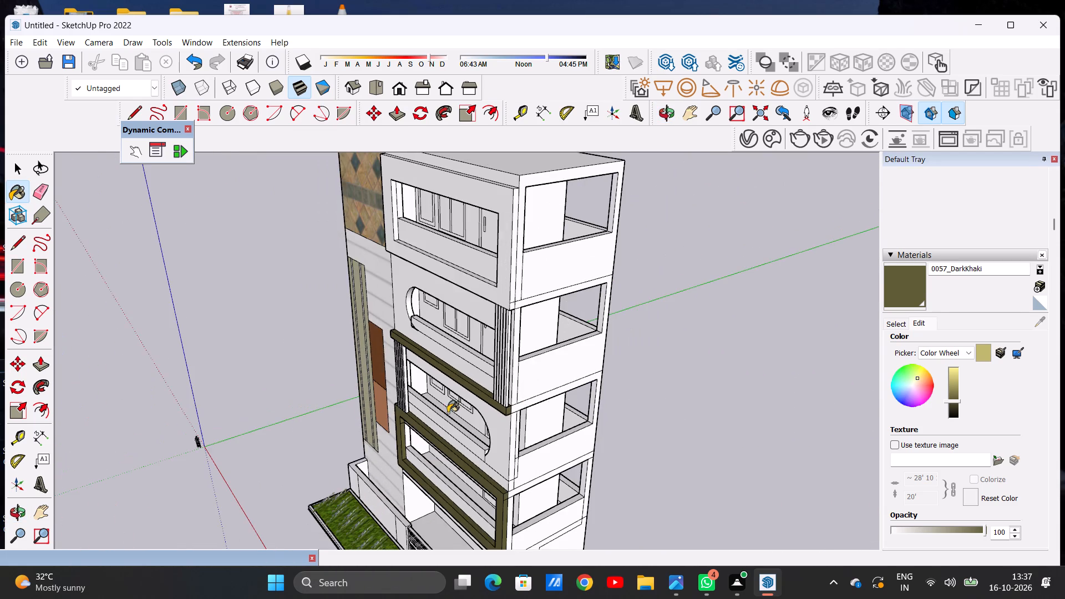
# Paint the front face of the top-floor balcony frame with 0057_DarkKhaki.
pyautogui.moveTo(400, 413); pyautogui.dragTo(620, 370, button='middle')
pyautogui.scroll(-4, 523, 408)
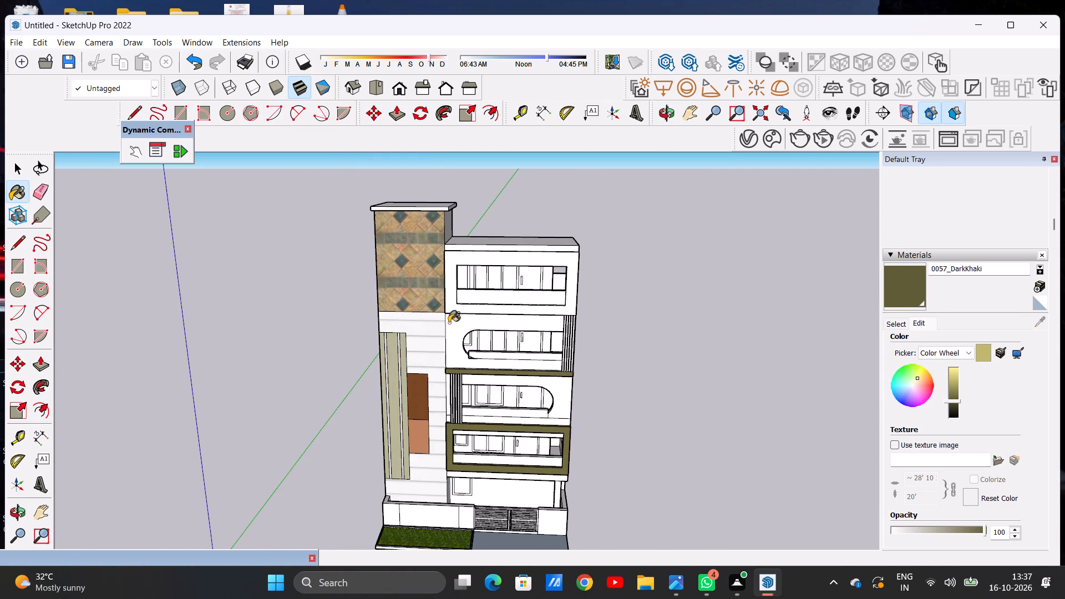
pyautogui.scroll(11, 456, 299)
pyautogui.click(463, 293)
pyautogui.scroll(-5, 456, 377)
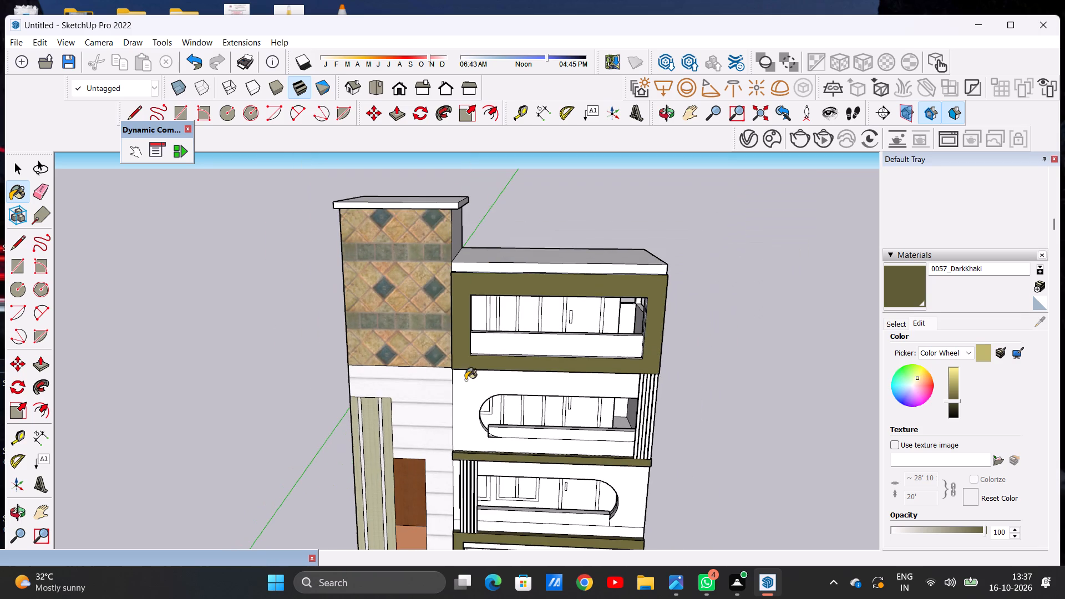
# Paint the top-floor balcony frame's outer end face beside the tiled tower with 0057_DarkKhaki.
pyautogui.moveTo(419, 358); pyautogui.dragTo(600, 343, button='middle')
pyautogui.scroll(6, 486, 279)
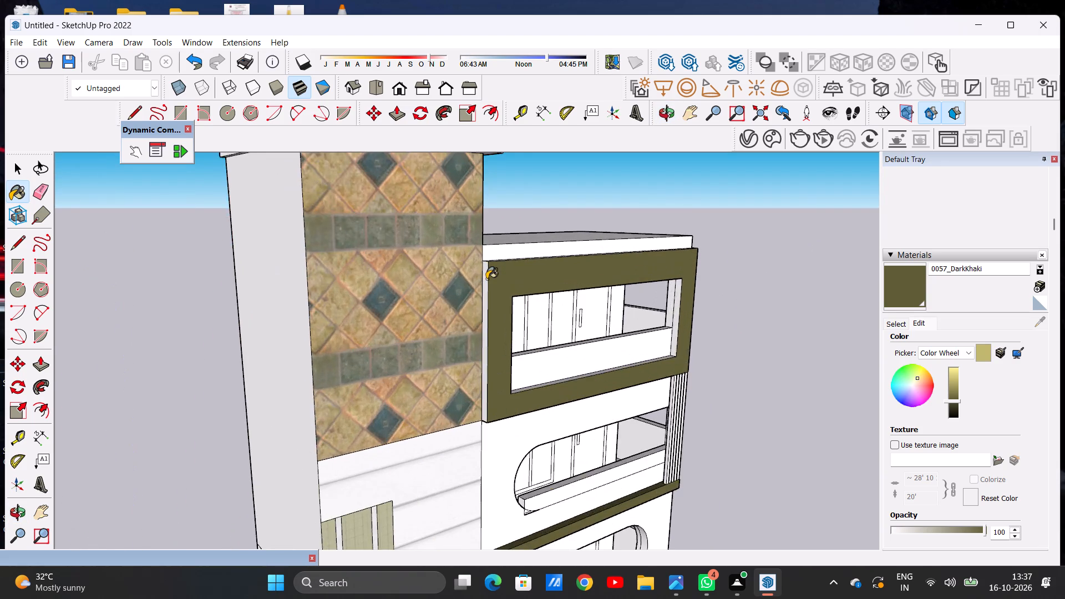
pyautogui.scroll(9, 486, 279)
pyautogui.click(486, 279)
pyautogui.scroll(-6, 486, 279)
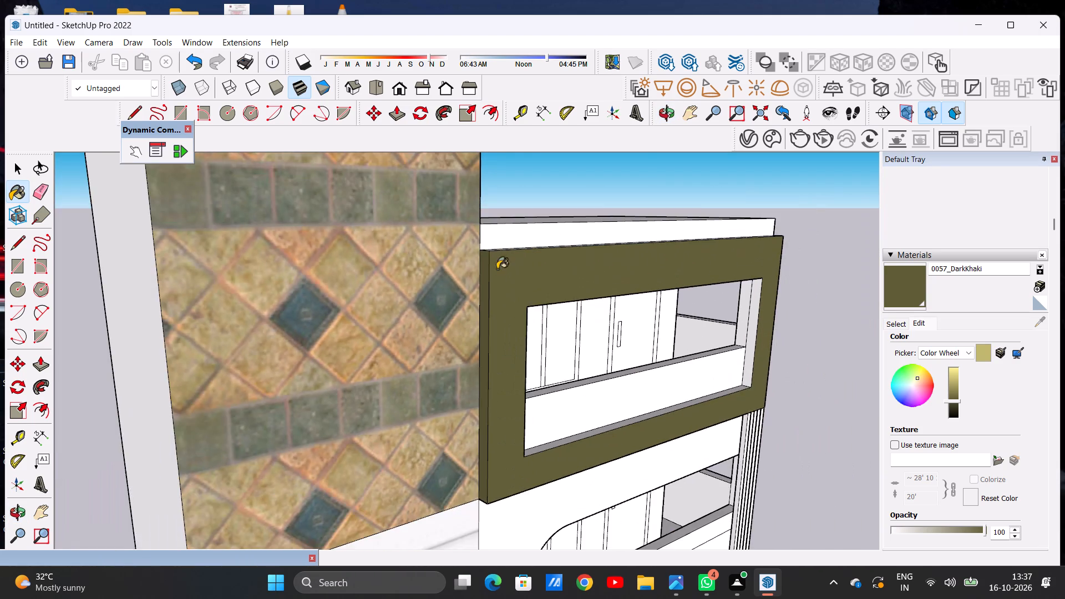
# Paint the top-floor balcony frame's top face and its end face at the building corner with 0057_DarkKhaki.
pyautogui.moveTo(511, 257); pyautogui.dragTo(519, 339, button='middle')
pyautogui.scroll(8, 493, 353)
pyautogui.click(498, 350)
pyautogui.scroll(-2, 470, 341)
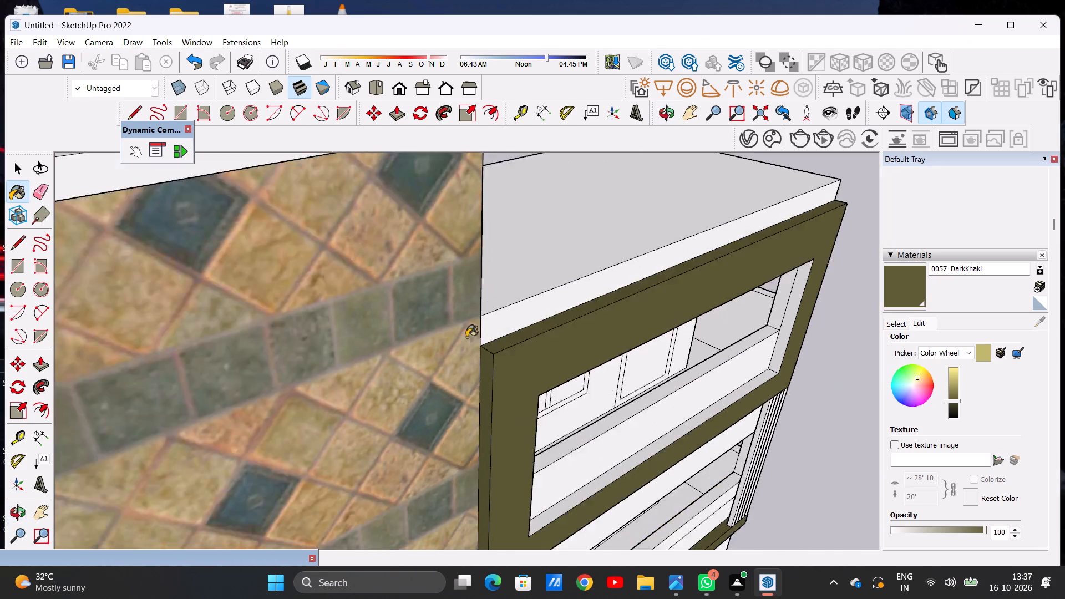
pyautogui.scroll(-18, 466, 337)
pyautogui.moveTo(637, 313); pyautogui.dragTo(317, 317, button='middle')
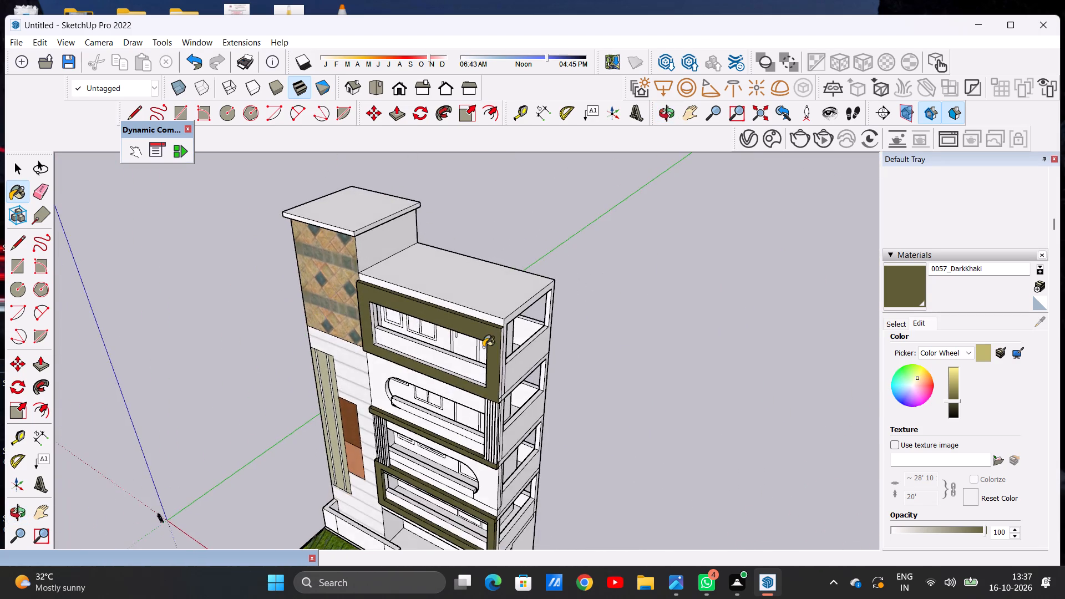
pyautogui.scroll(12, 505, 338)
pyautogui.scroll(-1, 503, 324)
pyautogui.scroll(3, 503, 324)
pyautogui.click(495, 322)
pyautogui.scroll(-7, 500, 319)
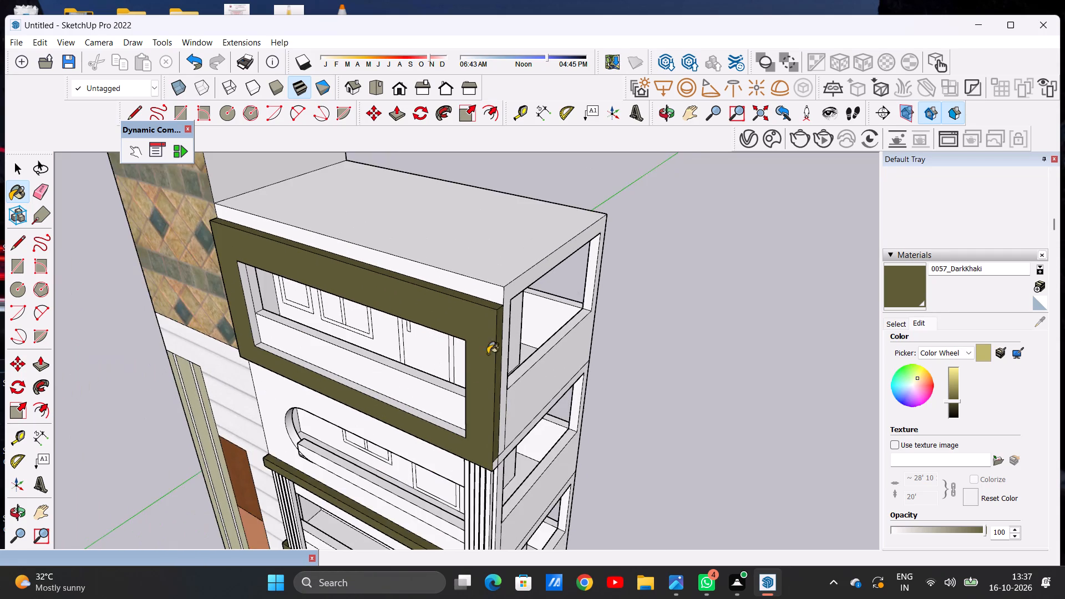
# Paint the bottom inner face of the top-floor balcony frame's opening and the inner side face near the building corner with 0057_DarkKhaki.
pyautogui.scroll(13, 450, 420)
pyautogui.click(444, 422)
pyautogui.scroll(-7, 459, 419)
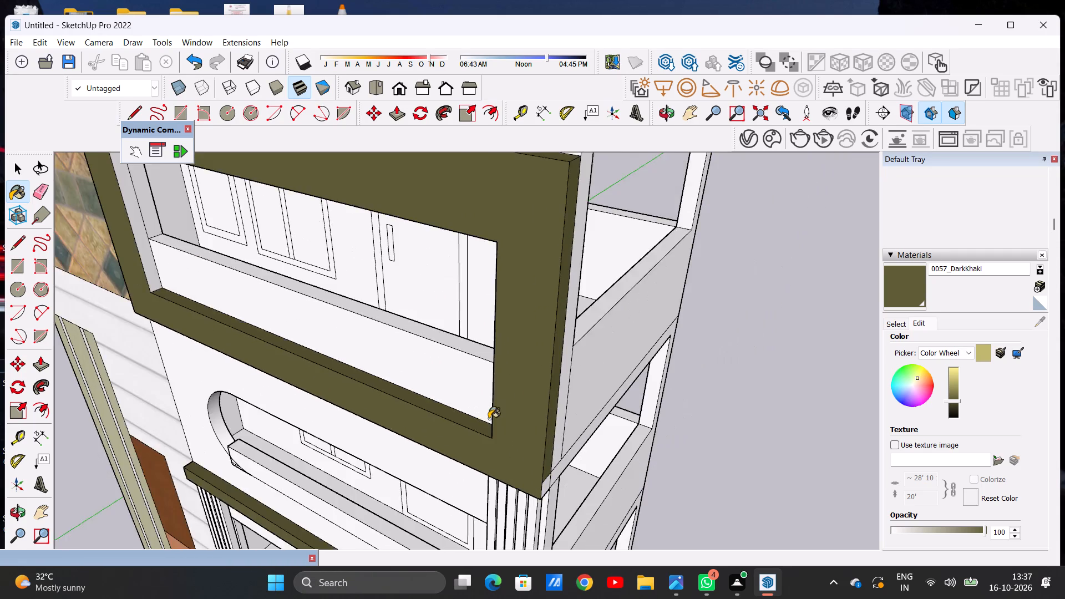
pyautogui.scroll(-5, 489, 419)
pyautogui.moveTo(403, 415); pyautogui.dragTo(640, 380, button='middle')
pyautogui.scroll(5, 639, 319)
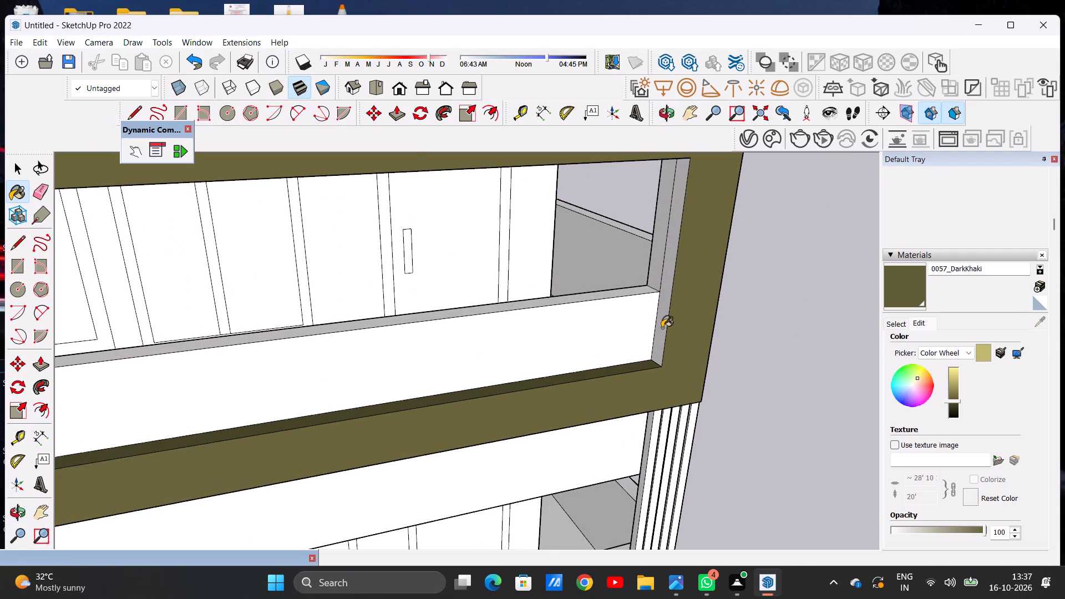
pyautogui.click(661, 331)
# Paint the opening's inner side face near the tower and its upper inner face in the top-floor balcony frame with 0057_DarkKhaki.
pyautogui.scroll(-10, 623, 387)
pyautogui.moveTo(606, 392); pyautogui.dragTo(377, 345, button='middle')
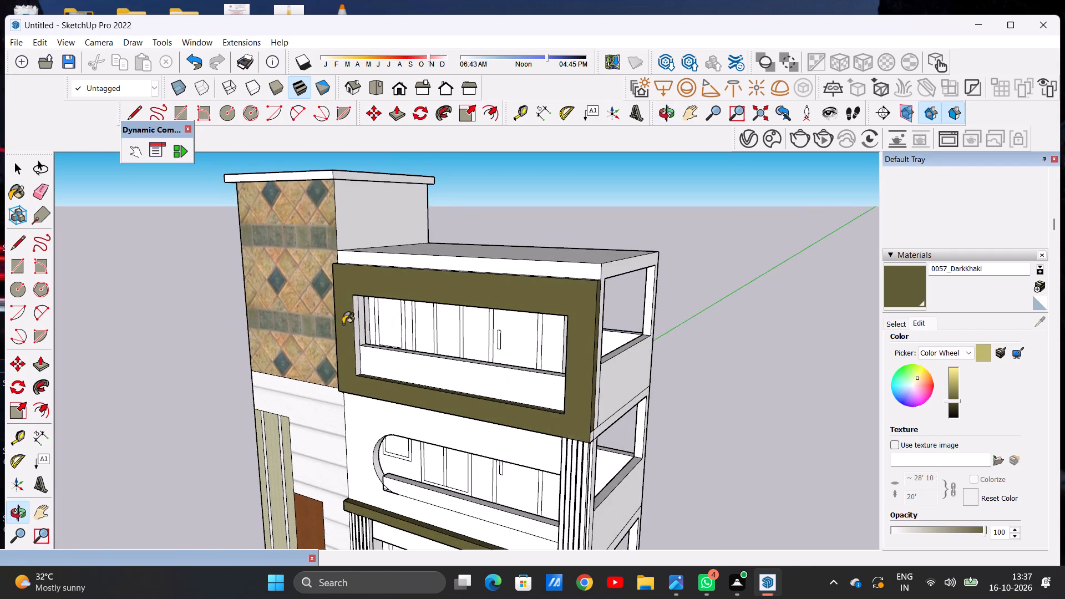
pyautogui.scroll(9, 354, 315)
pyautogui.click(354, 312)
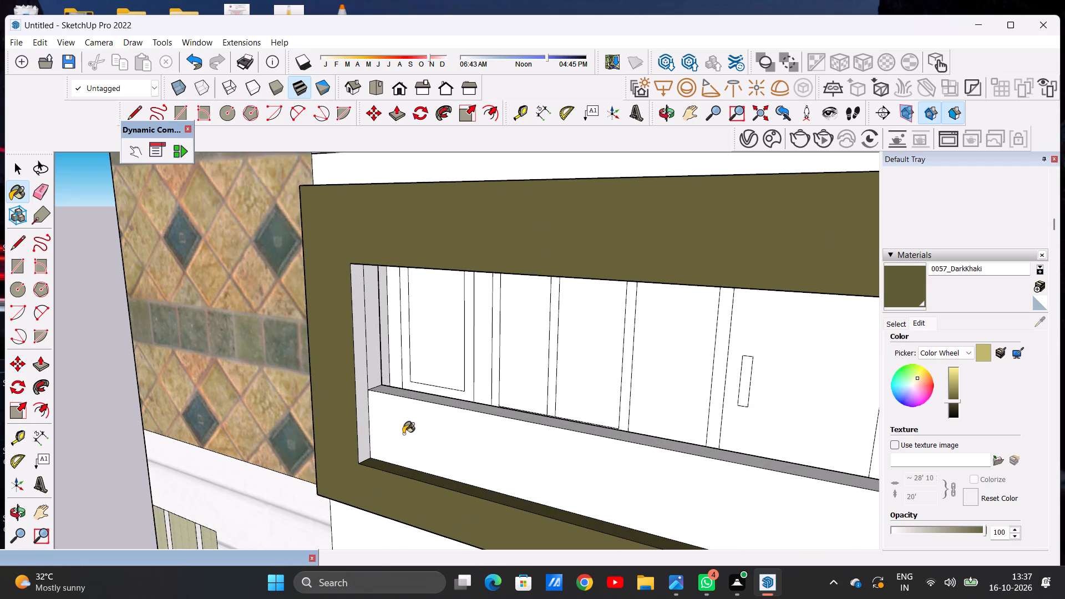
pyautogui.scroll(-7, 407, 451)
pyautogui.moveTo(411, 481); pyautogui.dragTo(433, 391, button='middle')
pyautogui.scroll(5, 387, 347)
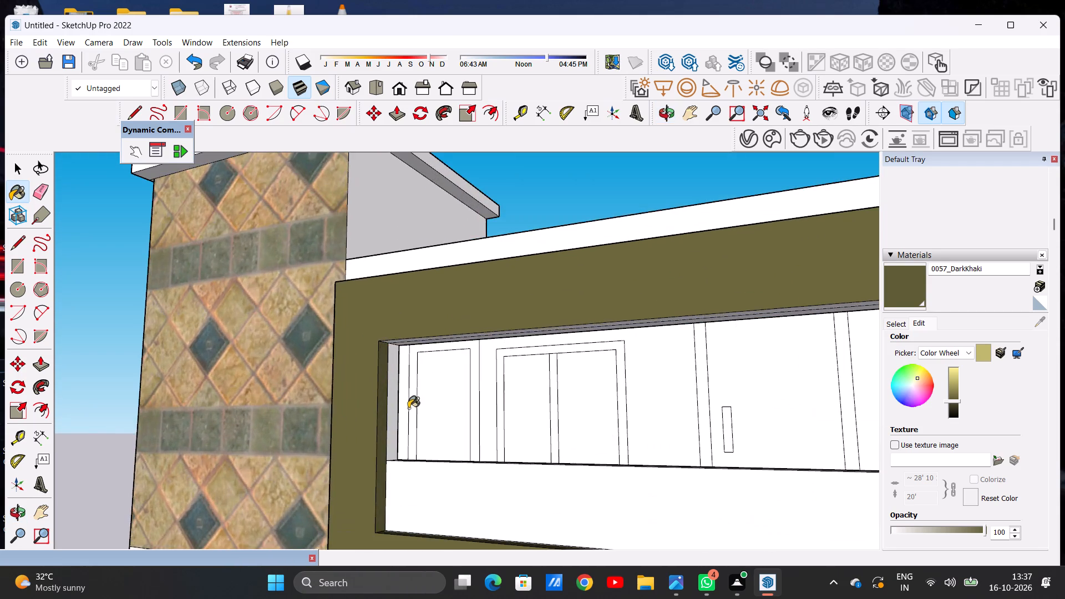
pyautogui.moveTo(409, 411); pyautogui.dragTo(423, 334, button='middle')
pyautogui.scroll(11, 415, 301)
pyautogui.click(386, 277)
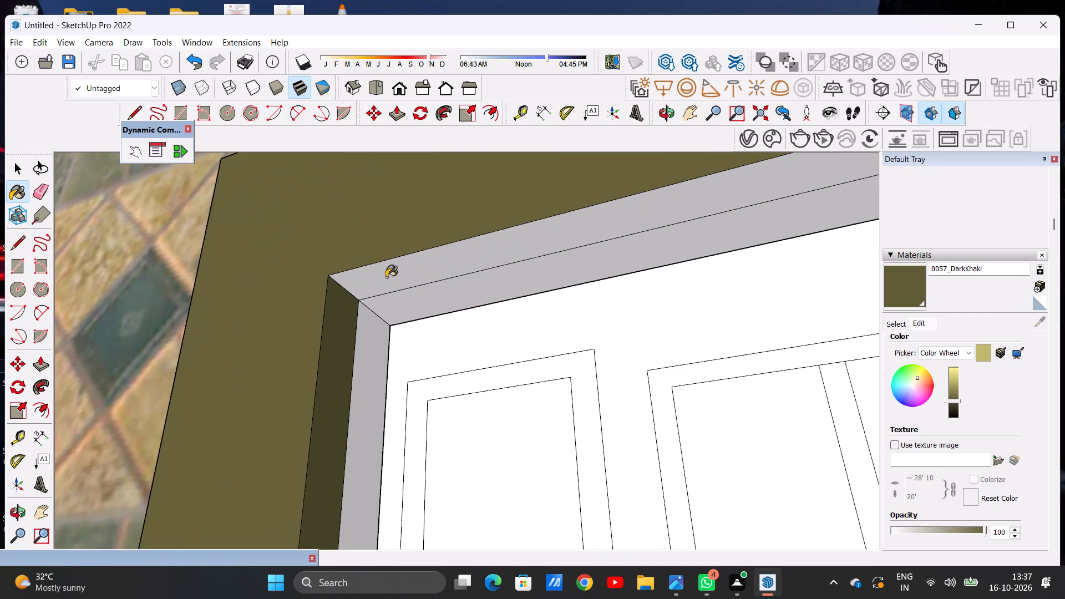
# Examine the whole front facade from a distance to check the painted balcony frames.
pyautogui.scroll(-19, 401, 520)
pyautogui.scroll(-11, 386, 486)
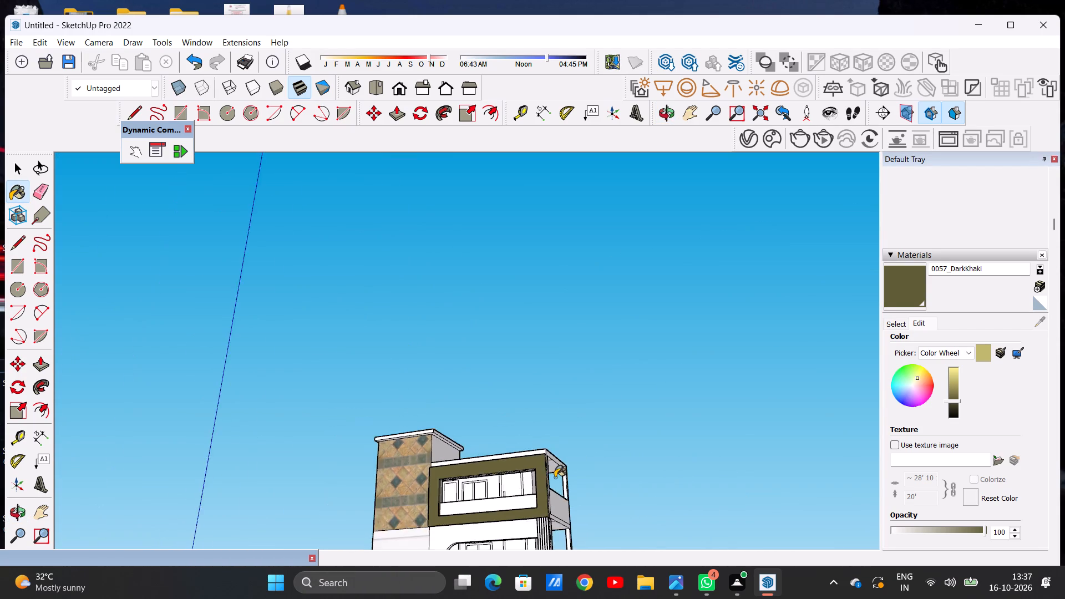
pyautogui.scroll(-3, 555, 478)
pyautogui.moveTo(544, 485); pyautogui.dragTo(401, 522, button='middle')
pyautogui.moveTo(550, 539); pyautogui.dragTo(661, 541, button='middle')
pyautogui.scroll(-3, 463, 479)
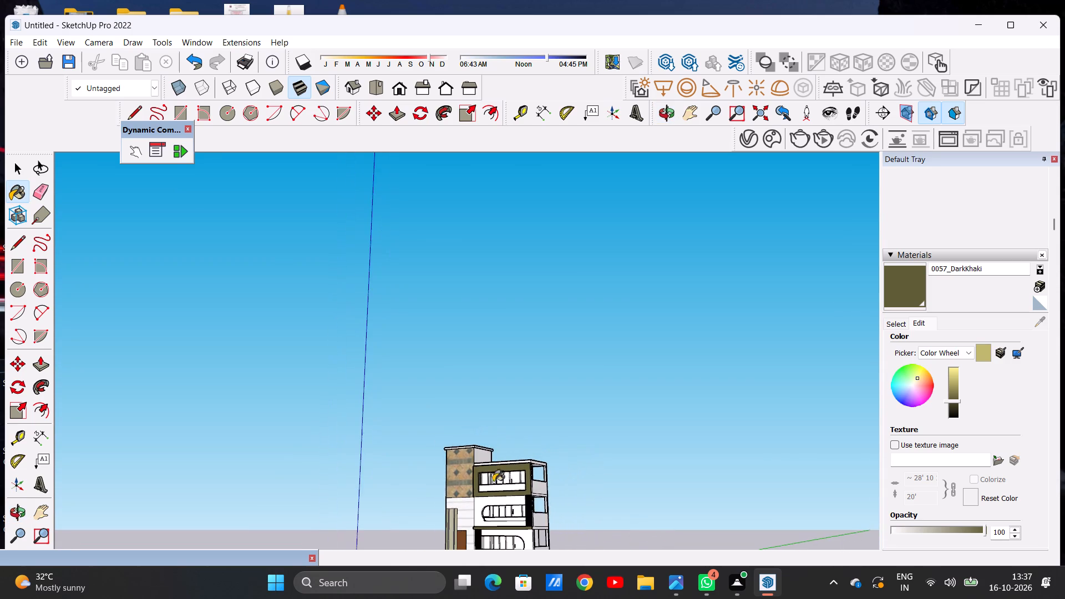
pyautogui.scroll(-2, 493, 482)
pyautogui.moveTo(475, 500); pyautogui.dragTo(566, 515, button='middle')
pyautogui.scroll(-12, 554, 512)
pyautogui.scroll(2, 534, 552)
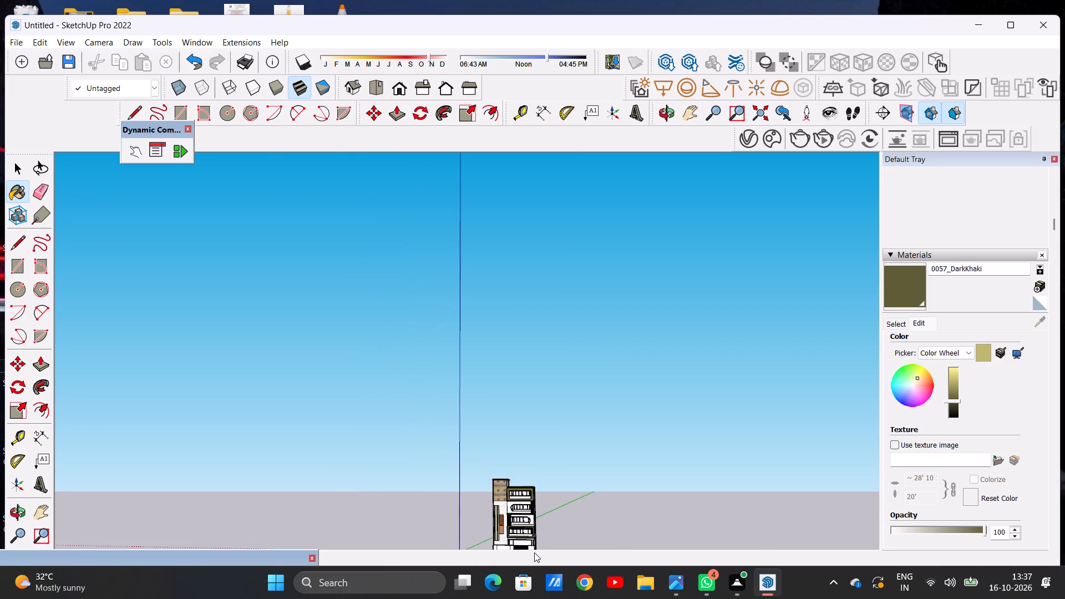
pyautogui.scroll(19, 534, 552)
pyautogui.scroll(8, 511, 446)
pyautogui.scroll(-7, 529, 430)
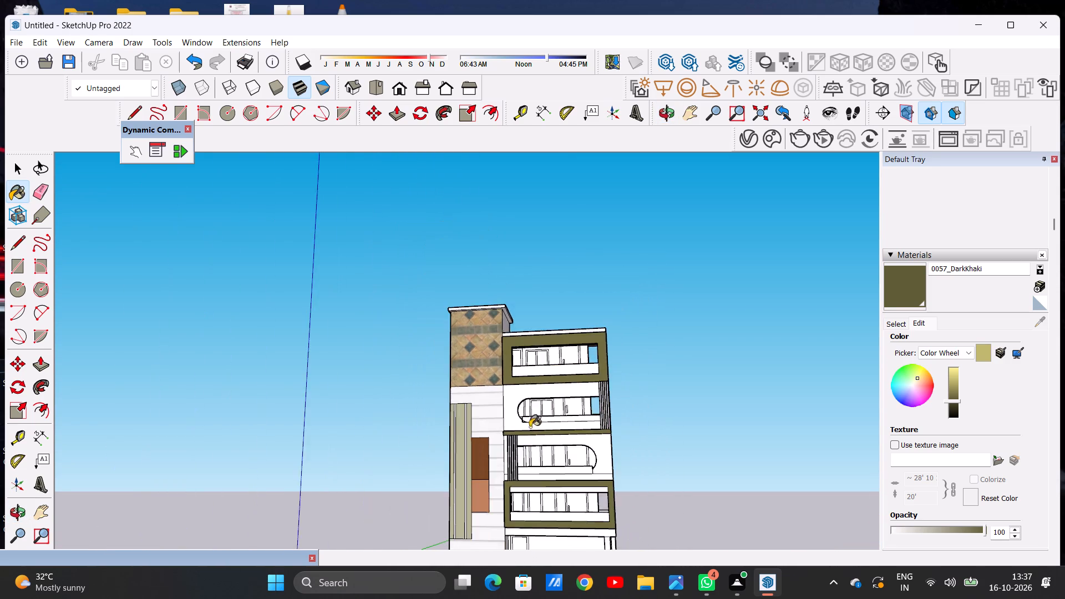
pyautogui.scroll(-5, 530, 427)
pyautogui.moveTo(564, 429); pyautogui.dragTo(576, 476, button='middle')
pyautogui.scroll(6, 548, 469)
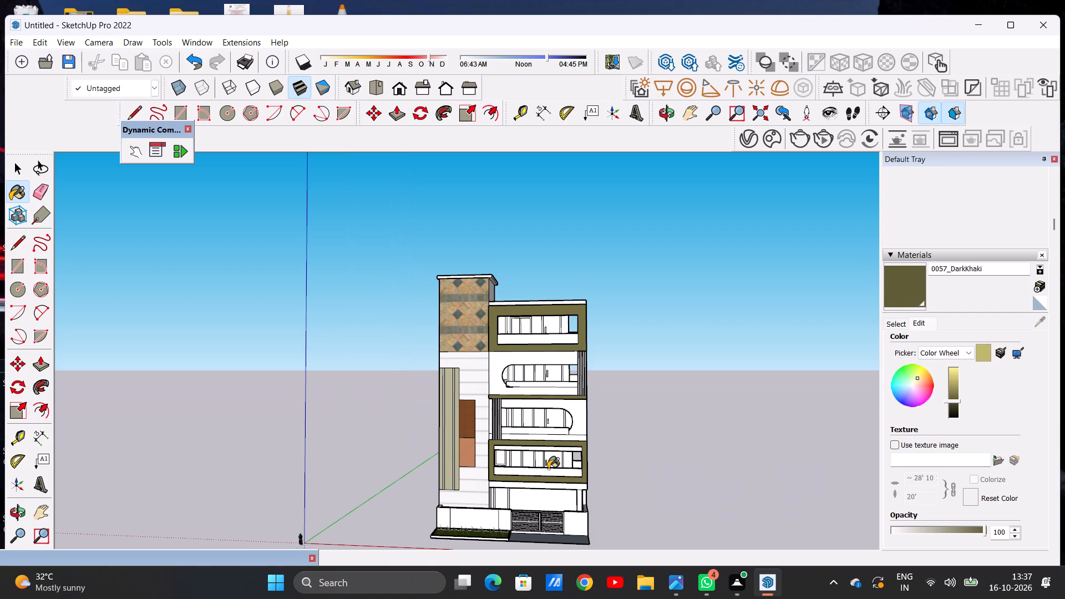
pyautogui.scroll(-3, 581, 404)
pyautogui.scroll(3, 608, 531)
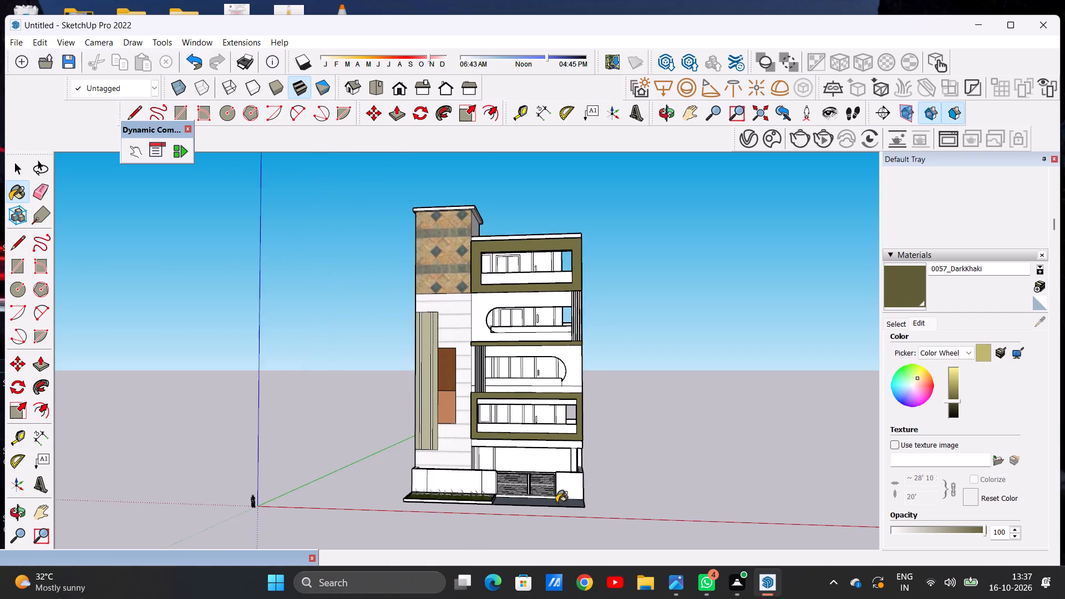
# Paint the two end sections of the boundary wall behind the garden bed with 0057_DarkKhaki.
pyautogui.scroll(7, 556, 502)
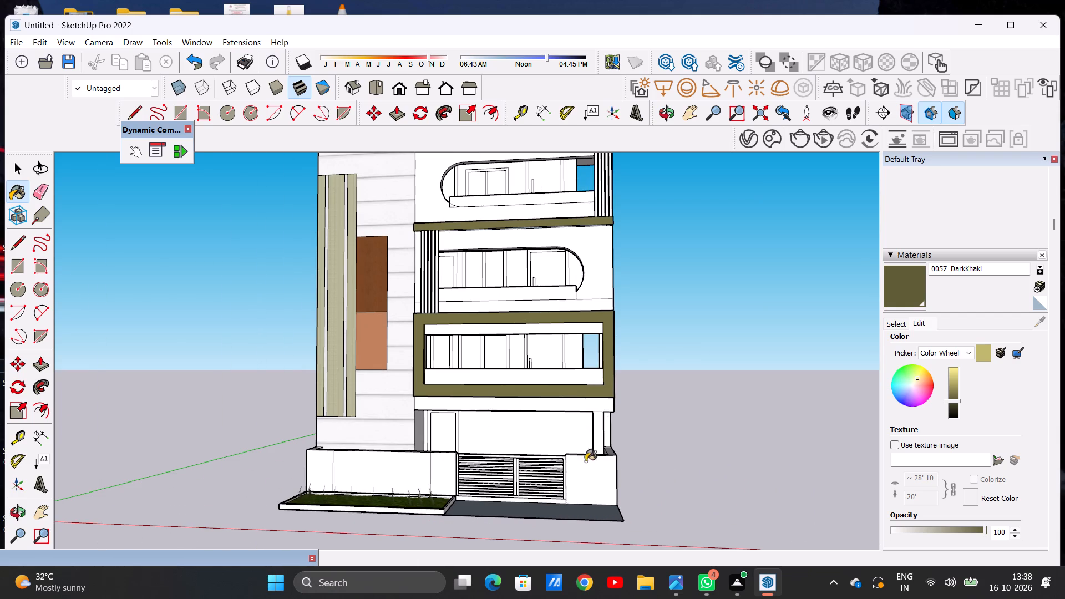
pyautogui.scroll(-7, 595, 455)
pyautogui.scroll(8, 444, 469)
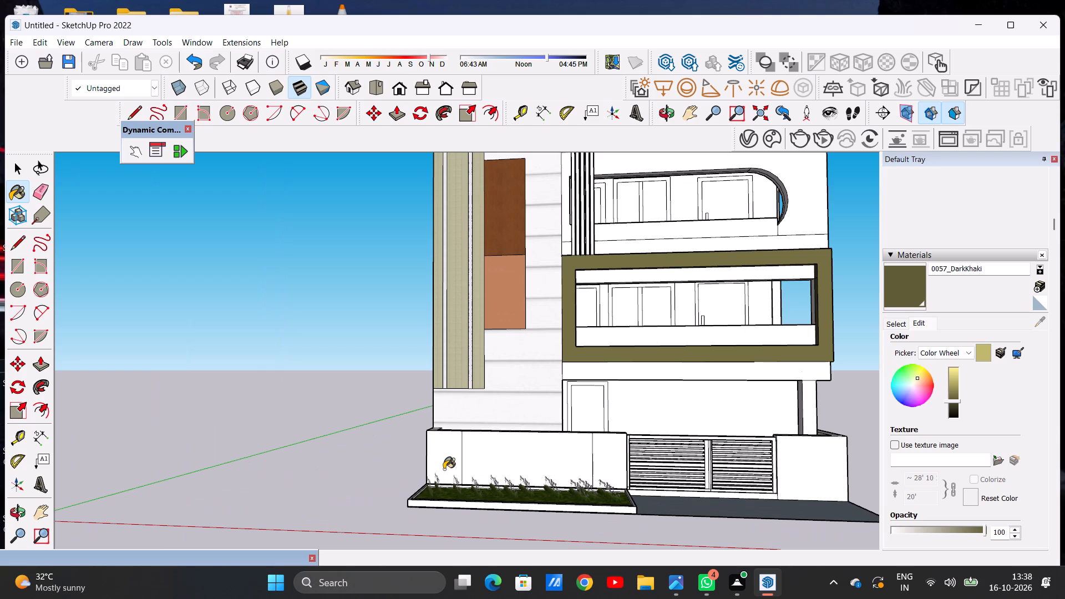
pyautogui.scroll(7, 443, 450)
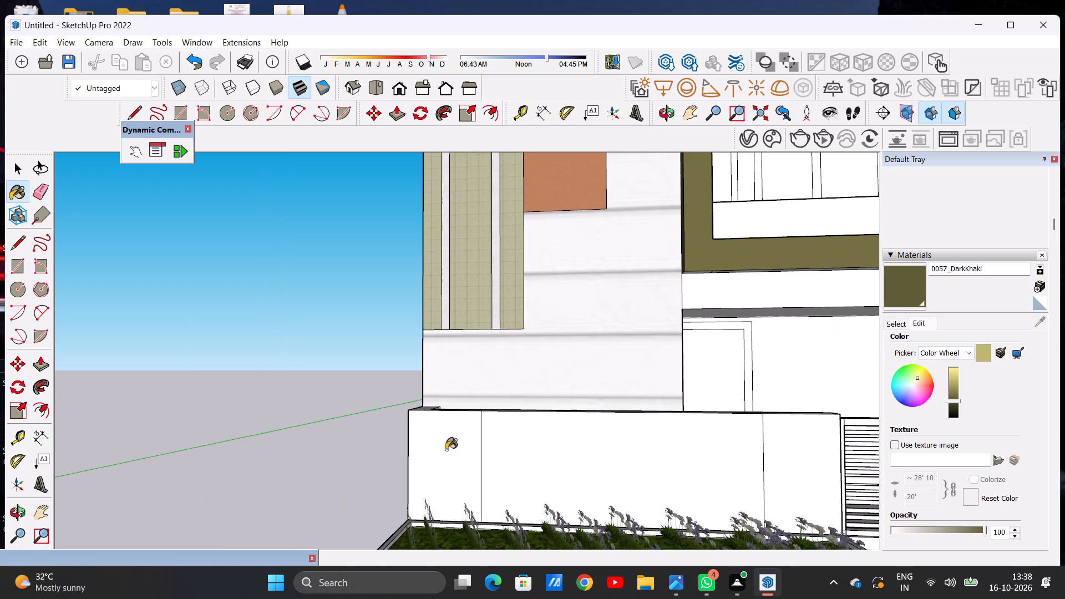
pyautogui.click(446, 450)
pyautogui.scroll(-2, 466, 491)
pyautogui.scroll(4, 769, 460)
pyautogui.click(716, 473)
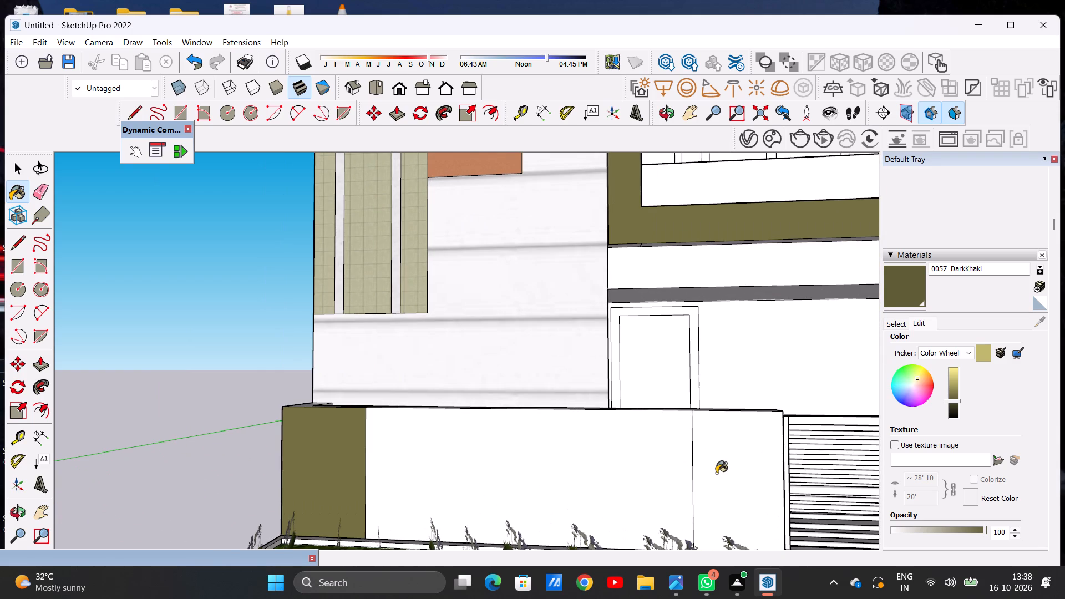
# Draw two closely spaced vertical lines, top to bottom, on the boundary wall section beyond the gate to form a narrow strip.
pyautogui.scroll(-20, 629, 496)
pyautogui.scroll(-4, 629, 496)
pyautogui.scroll(3, 703, 501)
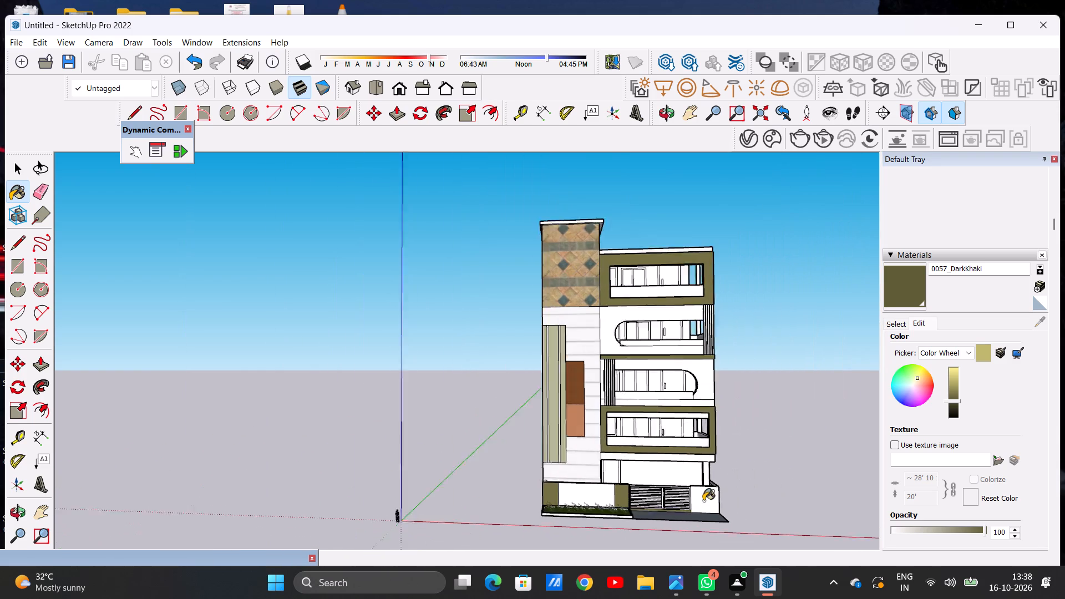
pyautogui.scroll(3, 703, 501)
pyautogui.scroll(-3, 693, 497)
pyautogui.scroll(6, 714, 506)
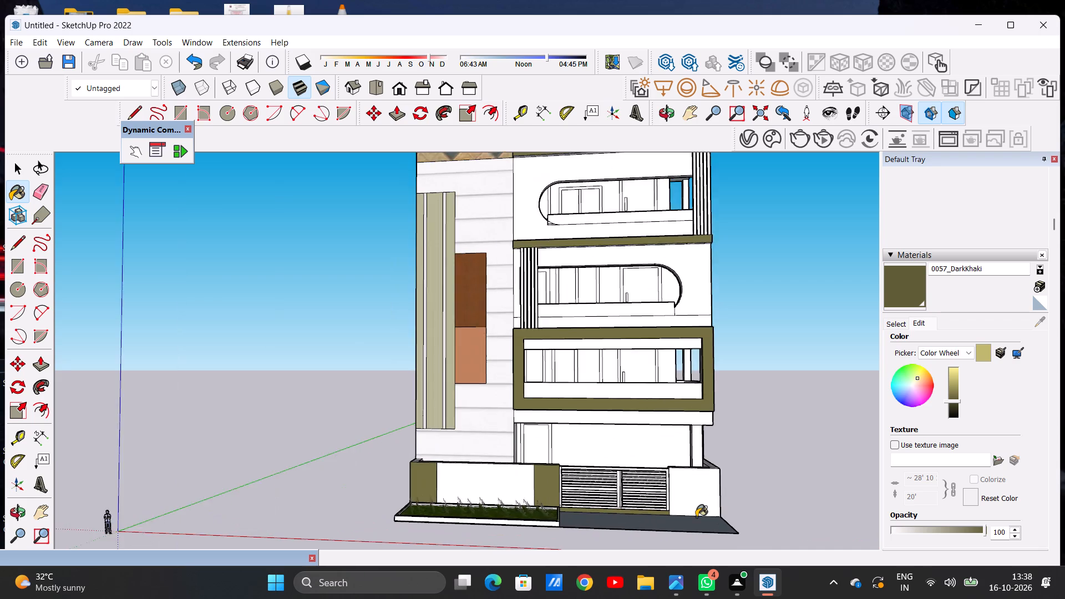
pyautogui.scroll(7, 696, 517)
pyautogui.press('space')
pyautogui.scroll(-5, 649, 493)
pyautogui.scroll(1, 703, 496)
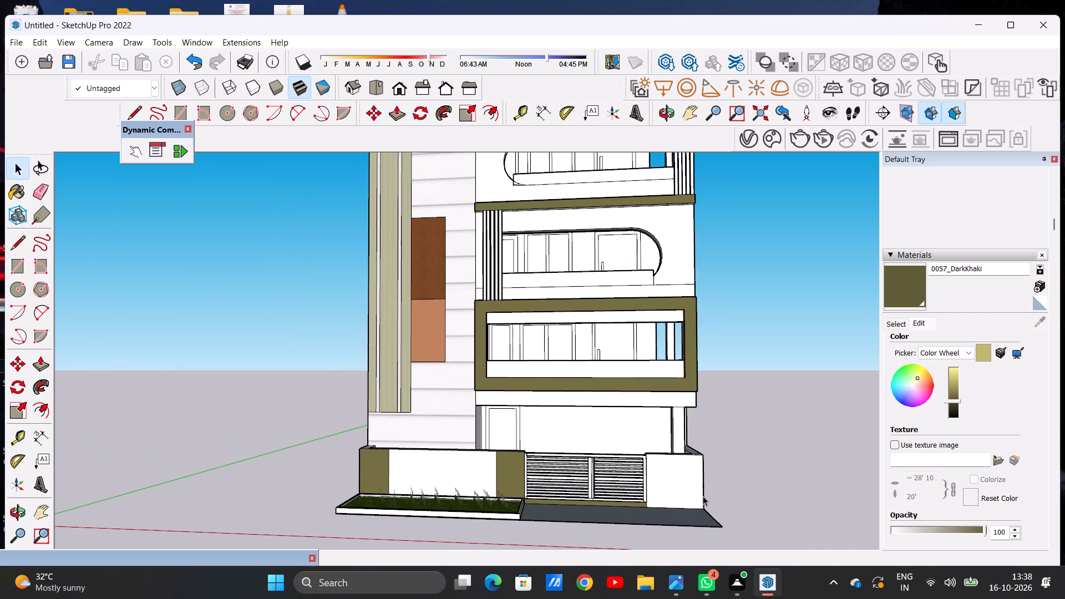
pyautogui.press('l')
pyautogui.scroll(3, 645, 504)
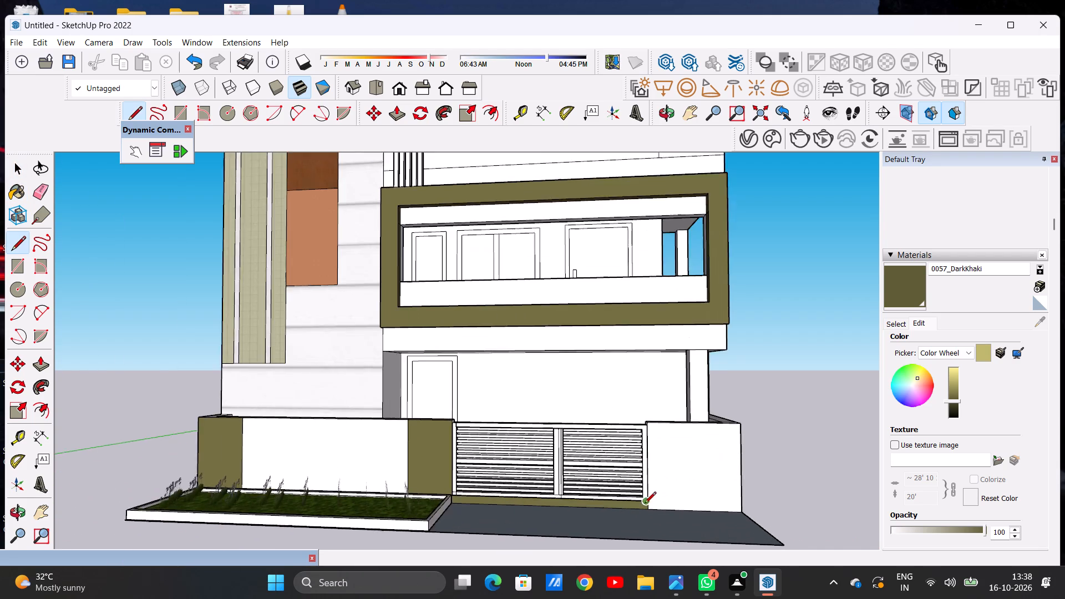
pyautogui.scroll(5, 645, 504)
pyautogui.click(679, 509)
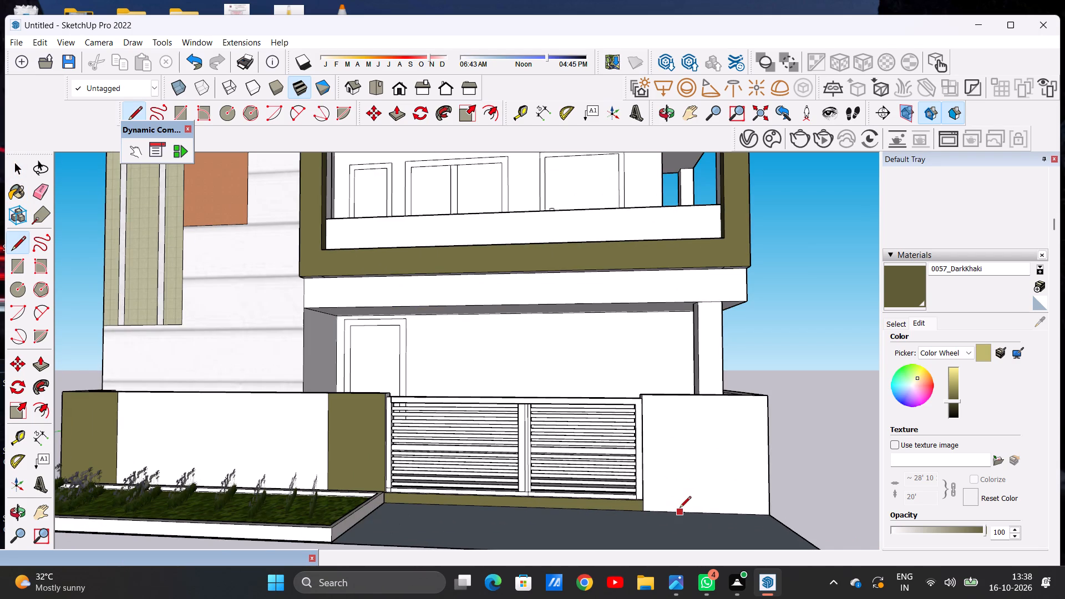
pyautogui.click(682, 397)
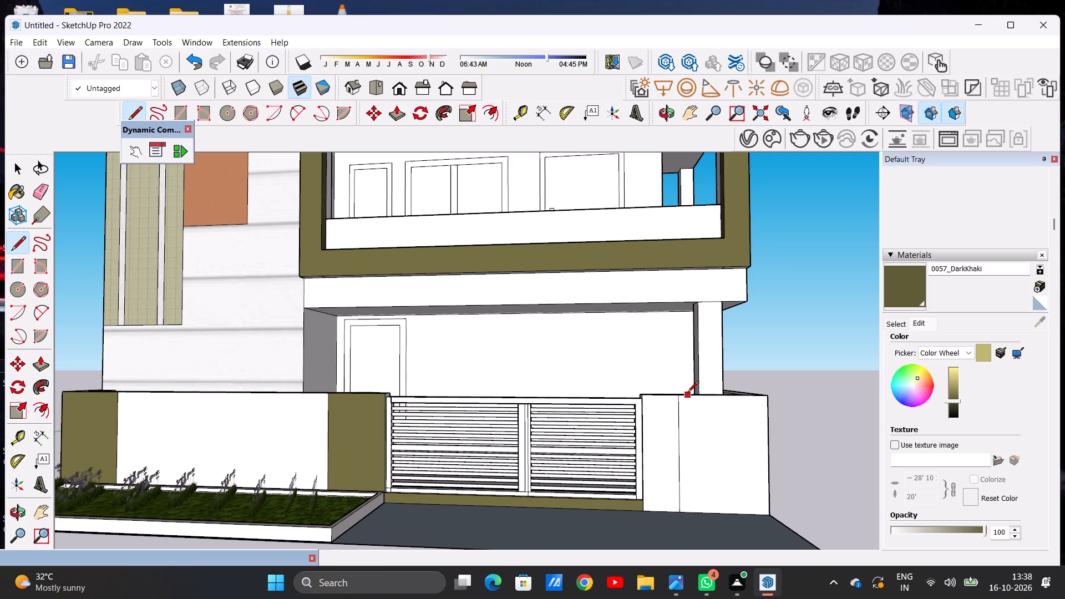
pyautogui.click(687, 393)
pyautogui.click(689, 511)
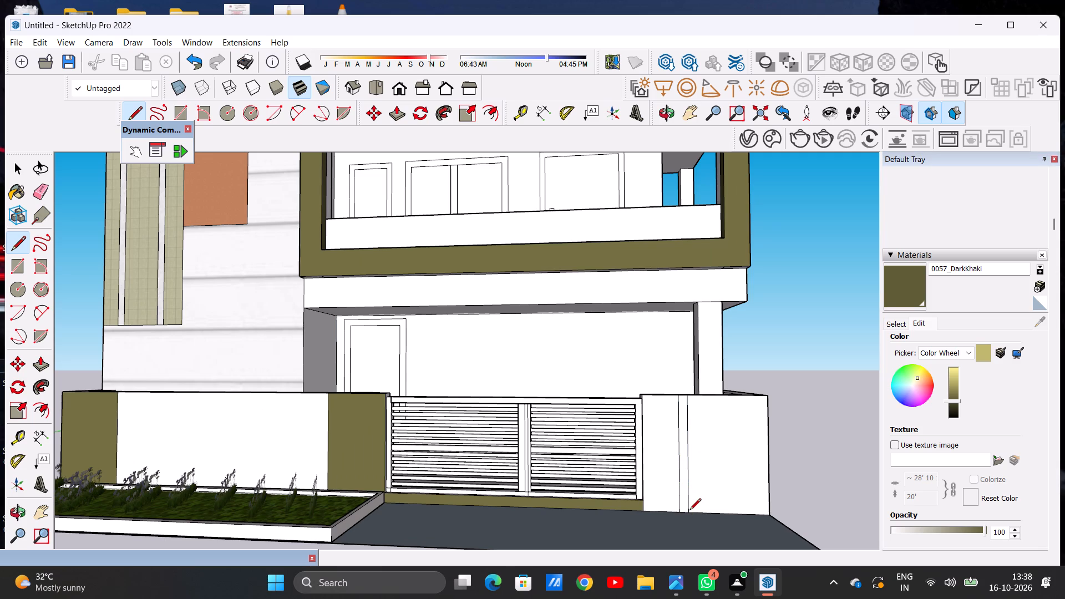
pyautogui.press('space')
# Copy the narrow vertical strip across the same boundary wall section towards its outer corner.
pyautogui.doubleClick(683, 505)
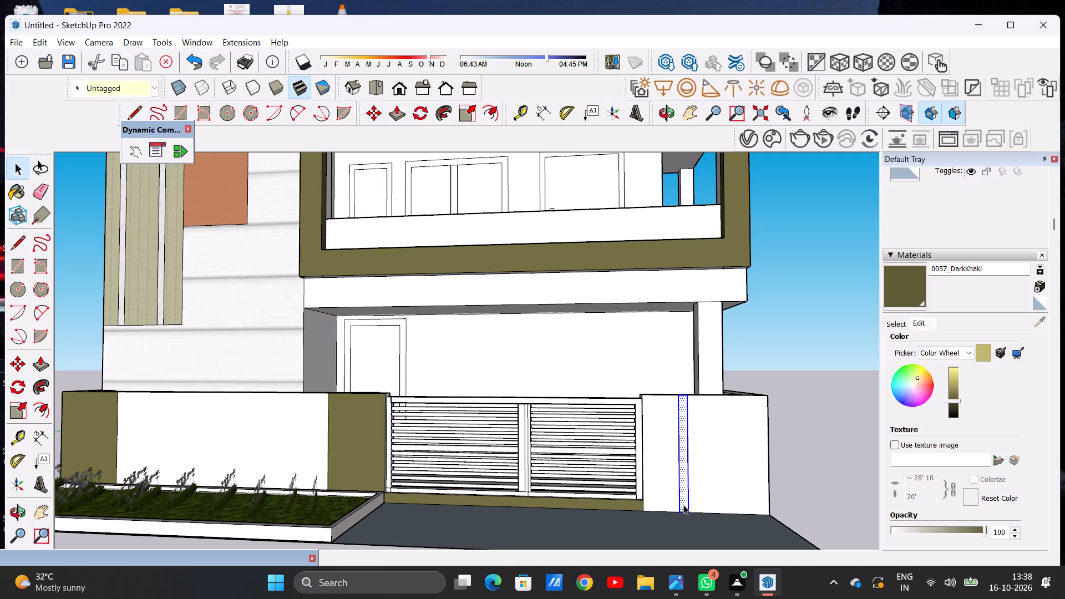
pyautogui.press('m')
pyautogui.click(692, 509)
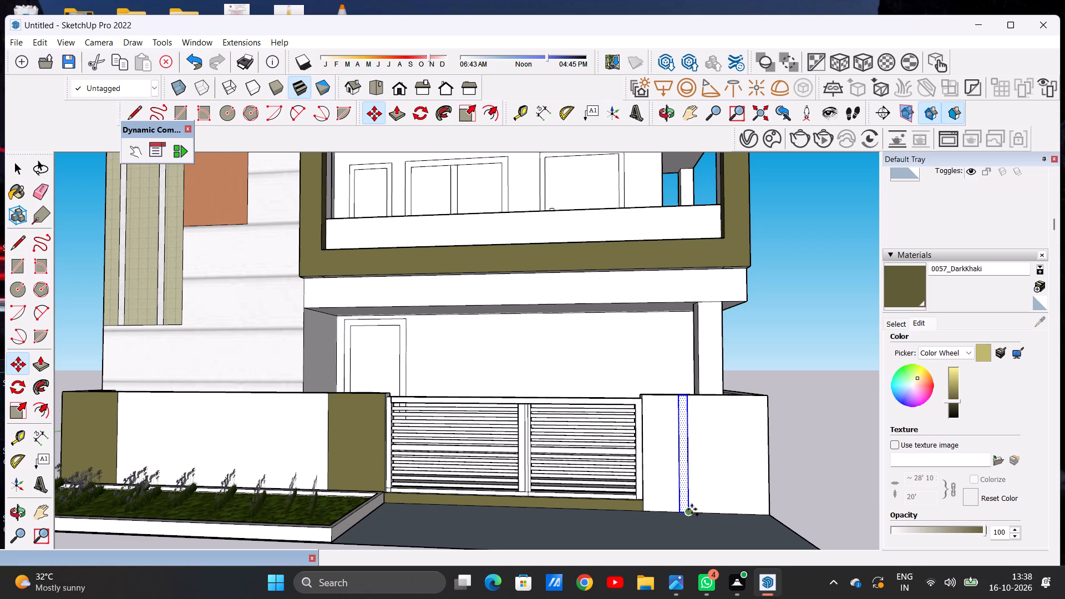
pyautogui.click(732, 510)
pyautogui.press('space')
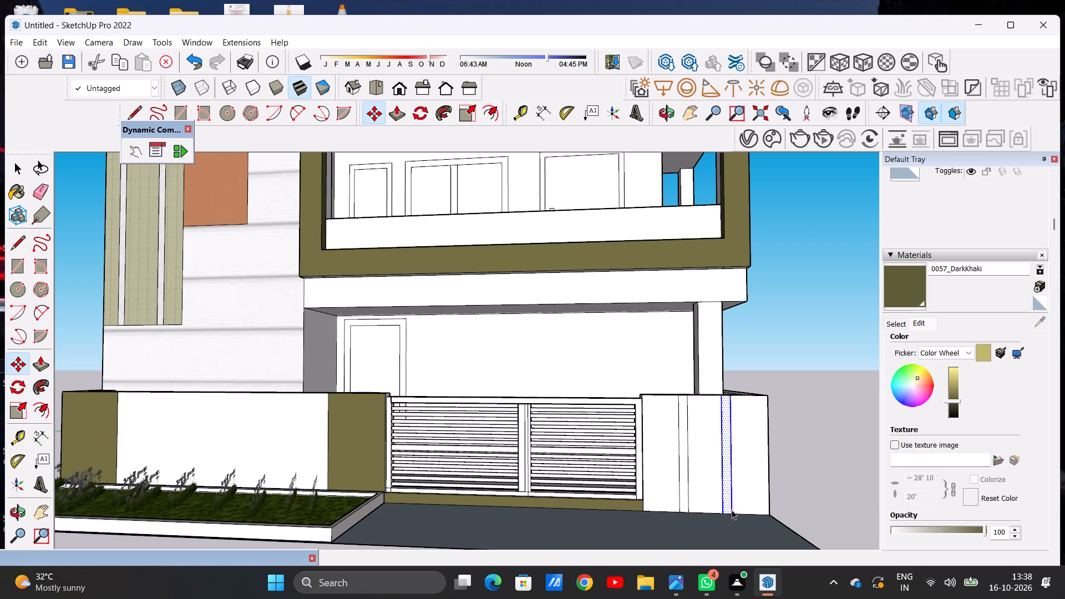
pyautogui.click(788, 458)
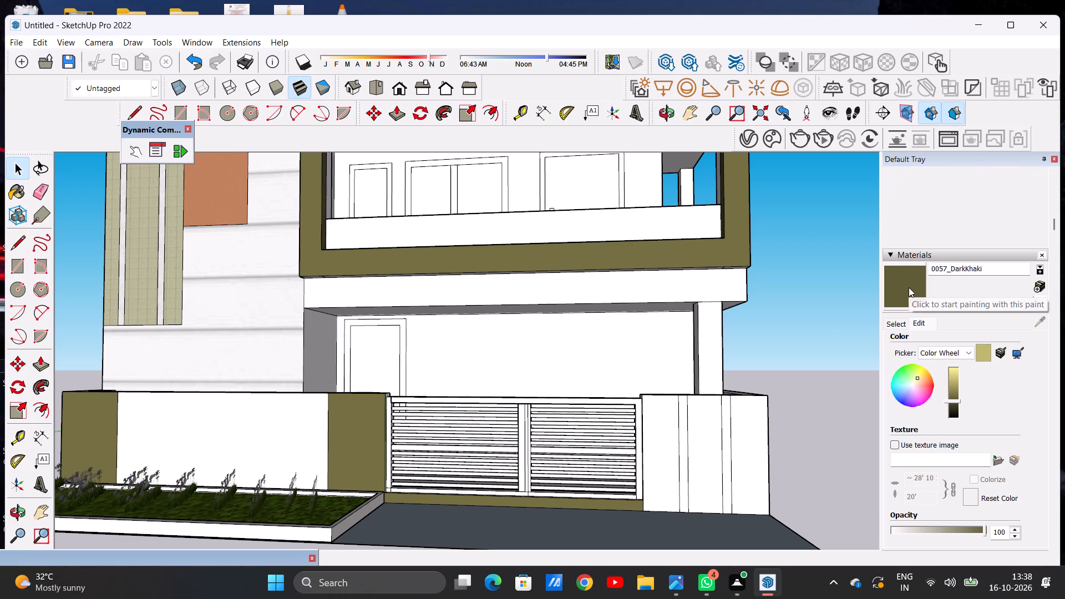
# Paint the three wide sections around the narrow strips on the boundary wall beyond the gate with 0057_DarkKhaki.
pyautogui.click(909, 287)
pyautogui.click(665, 473)
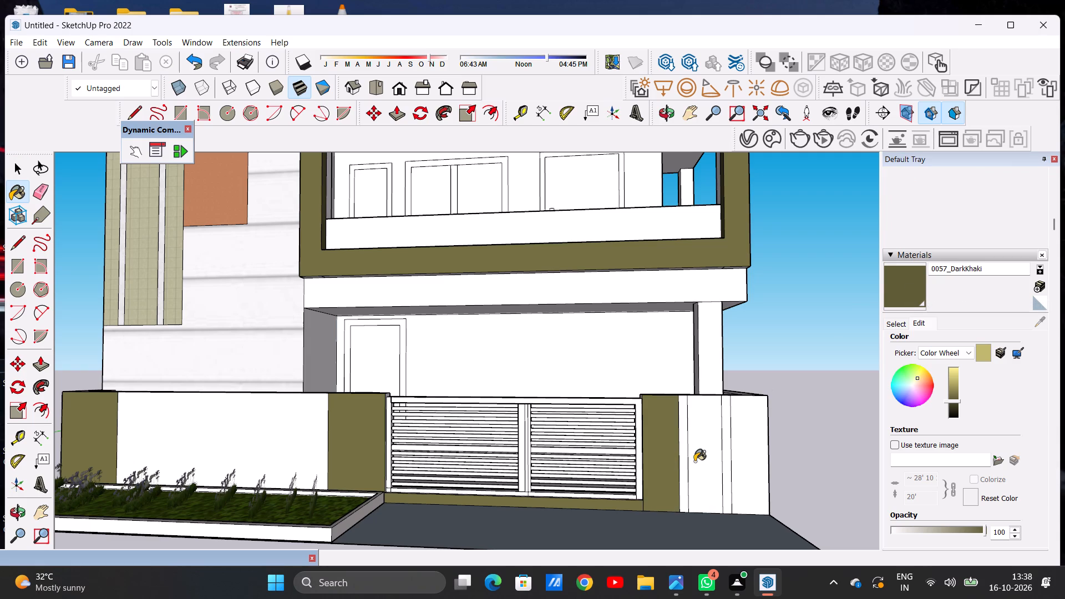
pyautogui.click(704, 459)
pyautogui.click(752, 447)
pyautogui.press('space')
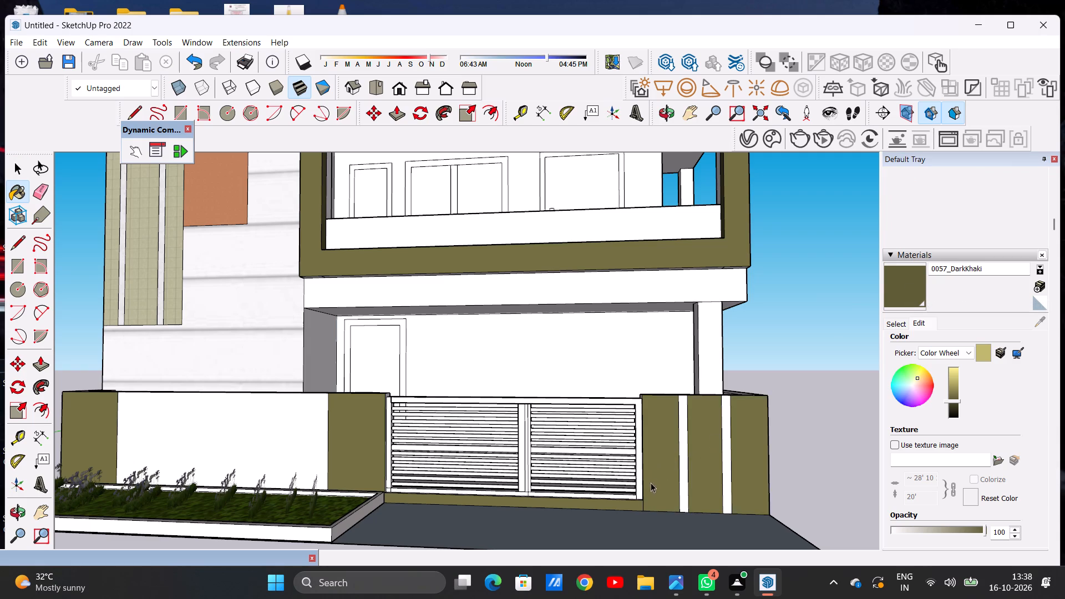
# Examine the building's exterior from the corner and the front, including the boundary wall and tiled tower.
pyautogui.scroll(-9, 642, 481)
pyautogui.scroll(1, 639, 481)
pyautogui.scroll(-5, 626, 476)
pyautogui.moveTo(684, 473); pyautogui.dragTo(541, 532, button='middle')
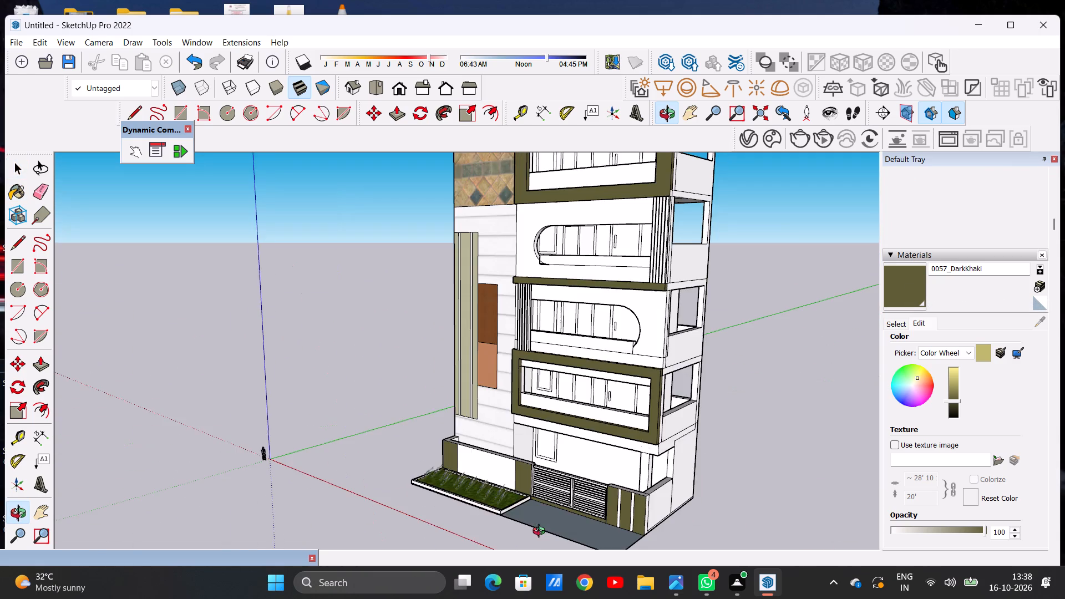
pyautogui.scroll(-6, 564, 480)
pyautogui.moveTo(520, 497); pyautogui.dragTo(658, 469, button='middle')
pyautogui.scroll(5, 482, 467)
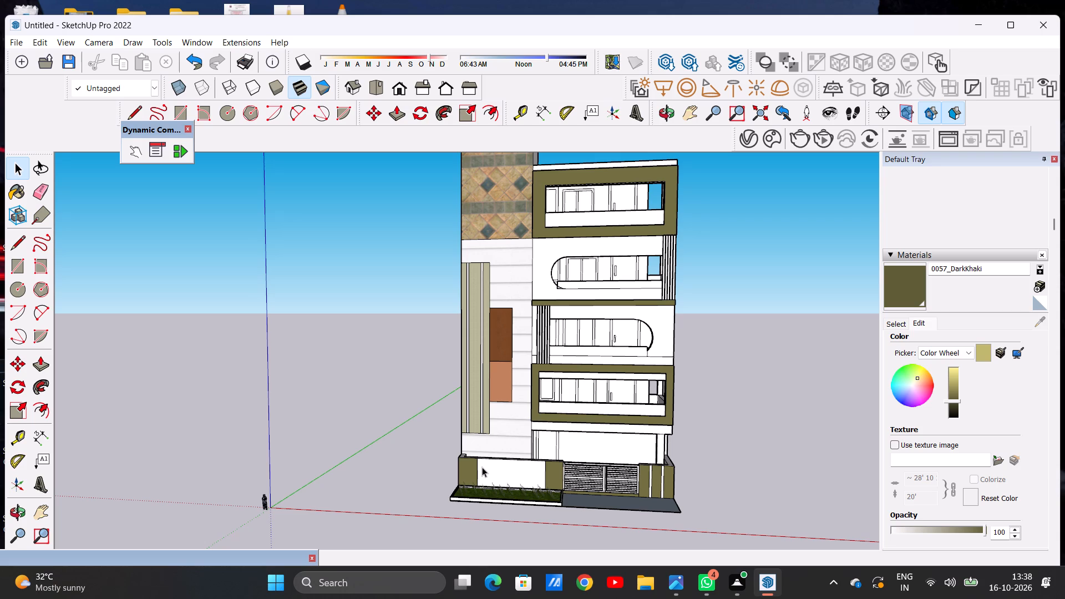
pyautogui.scroll(-5, 479, 495)
pyautogui.scroll(11, 491, 233)
pyautogui.moveTo(503, 290); pyautogui.dragTo(528, 294, button='middle')
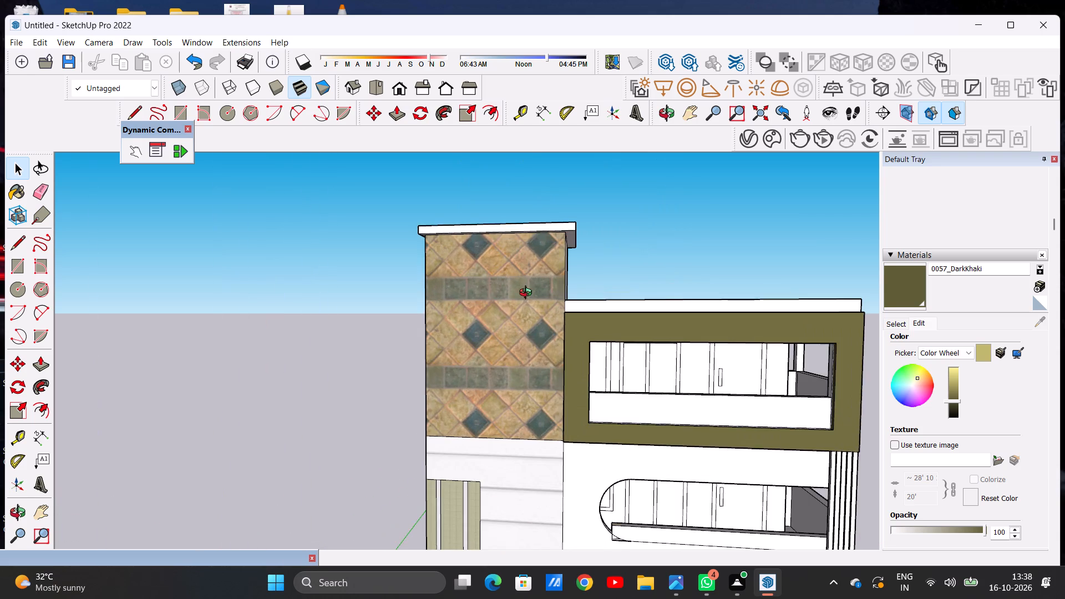
# Paint the front edge and the adjoining outer side edge of the tiled tower's roof slab with 0057_DarkKhaki.
pyautogui.moveTo(528, 294); pyautogui.dragTo(542, 308, button='middle')
pyautogui.click(907, 275)
pyautogui.scroll(2, 493, 242)
pyautogui.scroll(-1, 471, 237)
pyautogui.scroll(11, 465, 235)
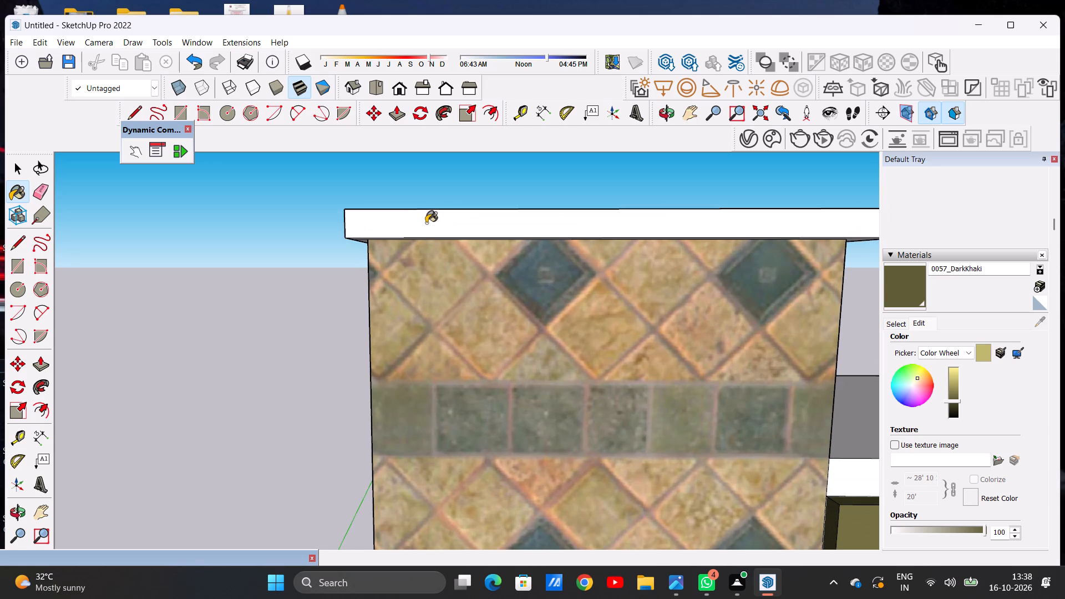
pyautogui.click(426, 223)
pyautogui.scroll(-7, 436, 313)
pyautogui.moveTo(390, 316); pyautogui.dragTo(609, 374, button='middle')
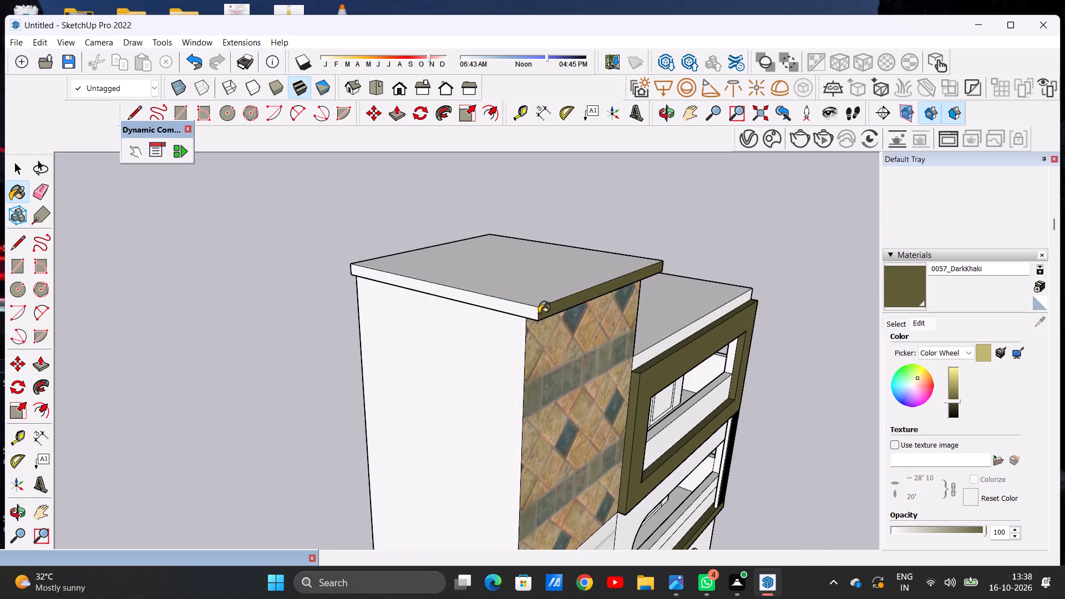
pyautogui.scroll(9, 539, 313)
pyautogui.scroll(-1, 530, 311)
pyautogui.scroll(2, 530, 311)
pyautogui.click(530, 311)
# Paint the overhanging underside of the tower's roof slab with 0057_DarkKhaki.
pyautogui.moveTo(607, 404); pyautogui.dragTo(593, 356, button='middle')
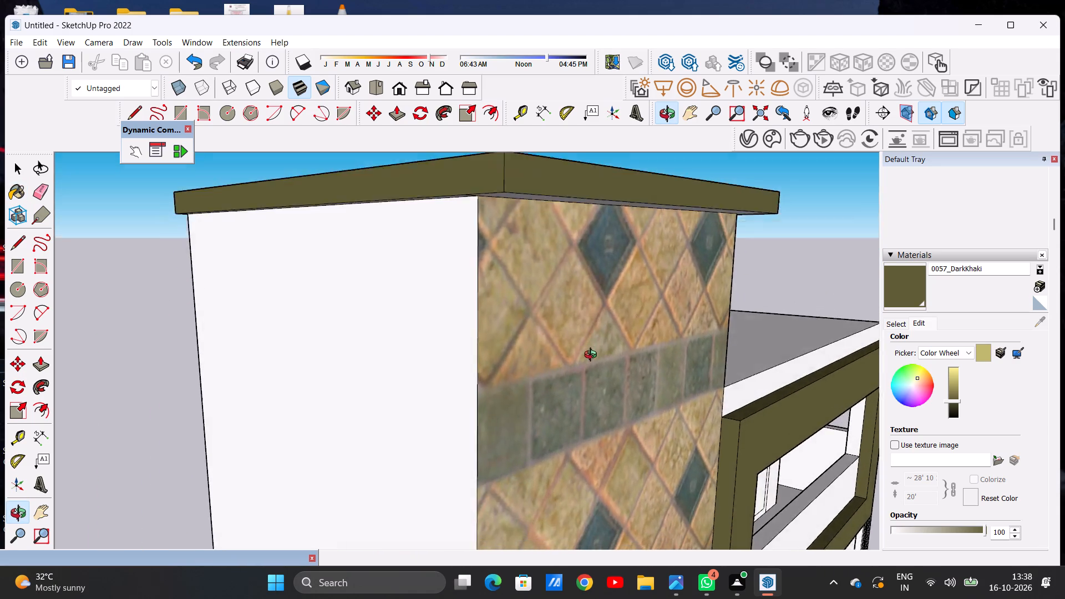
pyautogui.moveTo(593, 356); pyautogui.dragTo(589, 342, button='middle')
pyautogui.scroll(-10, 523, 427)
pyautogui.scroll(5, 443, 281)
pyautogui.moveTo(545, 411); pyautogui.dragTo(530, 345, button='middle')
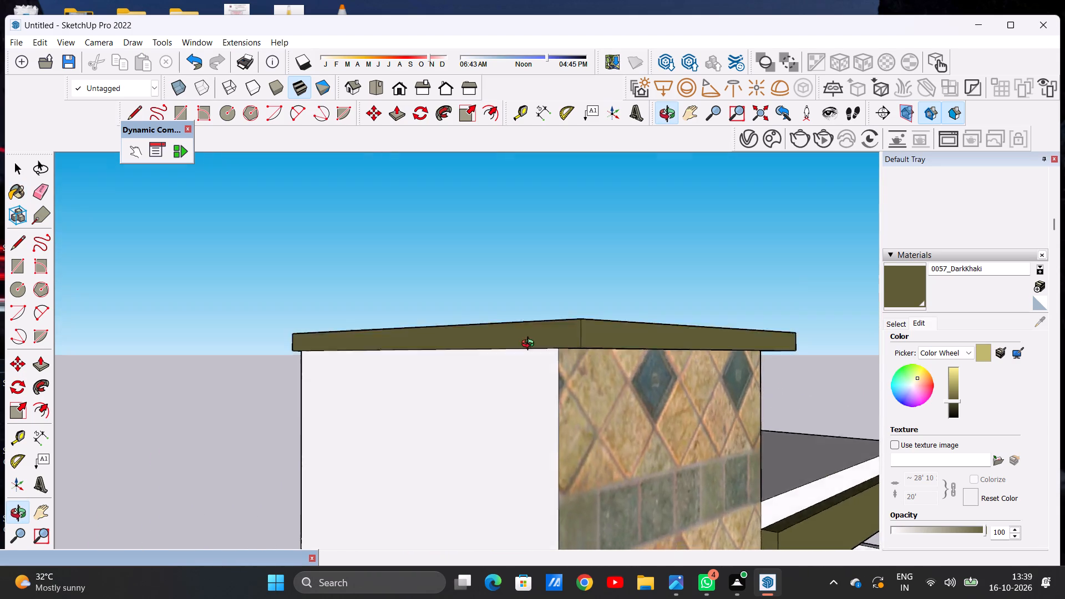
pyautogui.moveTo(530, 345); pyautogui.dragTo(497, 333, button='middle')
pyautogui.scroll(5, 511, 277)
pyautogui.click(494, 261)
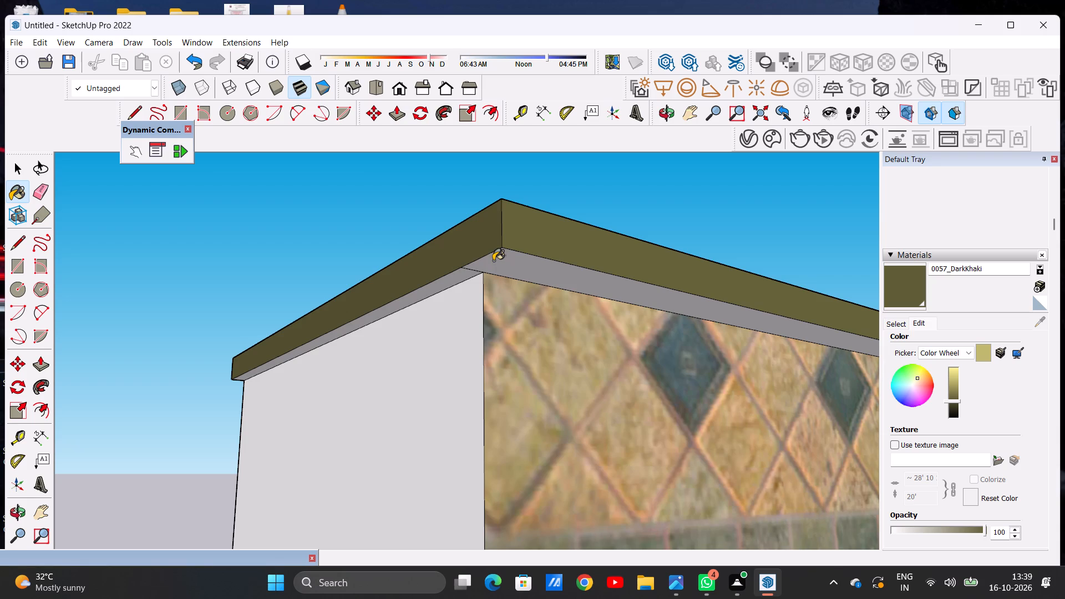
pyautogui.scroll(6, 450, 278)
pyautogui.click(450, 278)
pyautogui.scroll(-15, 438, 333)
pyautogui.scroll(1, 556, 341)
pyautogui.scroll(-4, 556, 341)
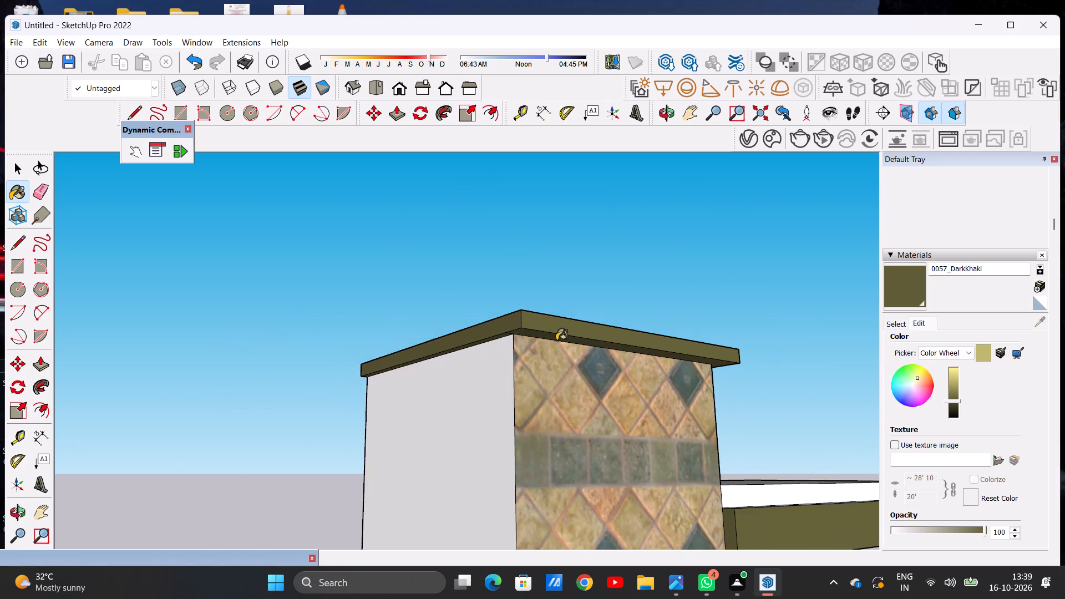
# Paint the tower roof slab's top face and its remaining inner side and rear edges with 0057_DarkKhaki.
pyautogui.moveTo(702, 314); pyautogui.dragTo(321, 430, button='middle')
pyautogui.scroll(11, 385, 465)
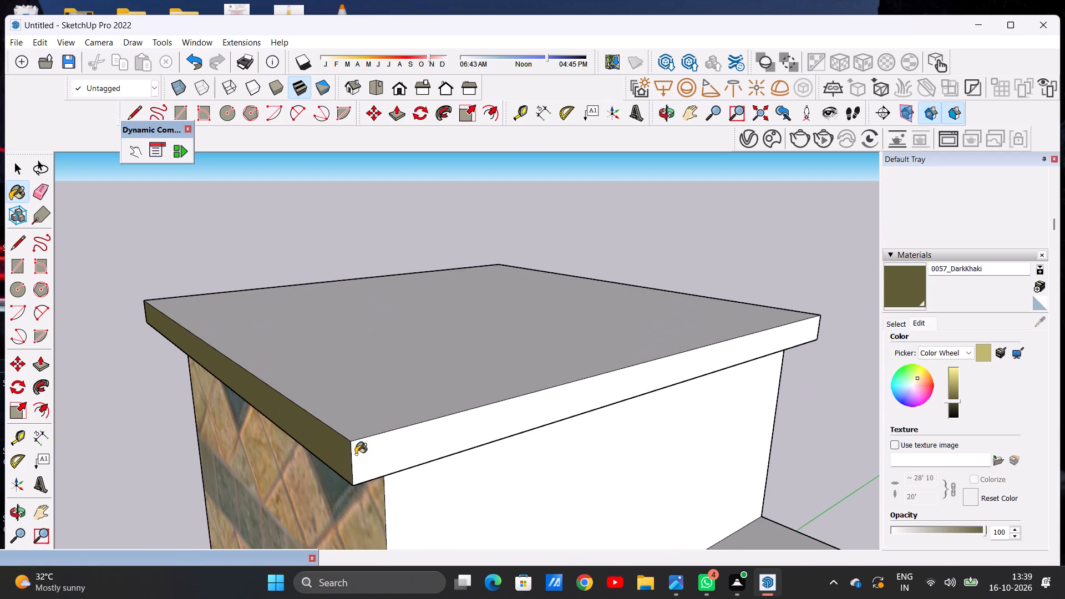
pyautogui.click(356, 454)
pyautogui.click(367, 387)
pyautogui.scroll(-12, 285, 420)
pyautogui.moveTo(518, 357); pyautogui.dragTo(227, 373, button='middle')
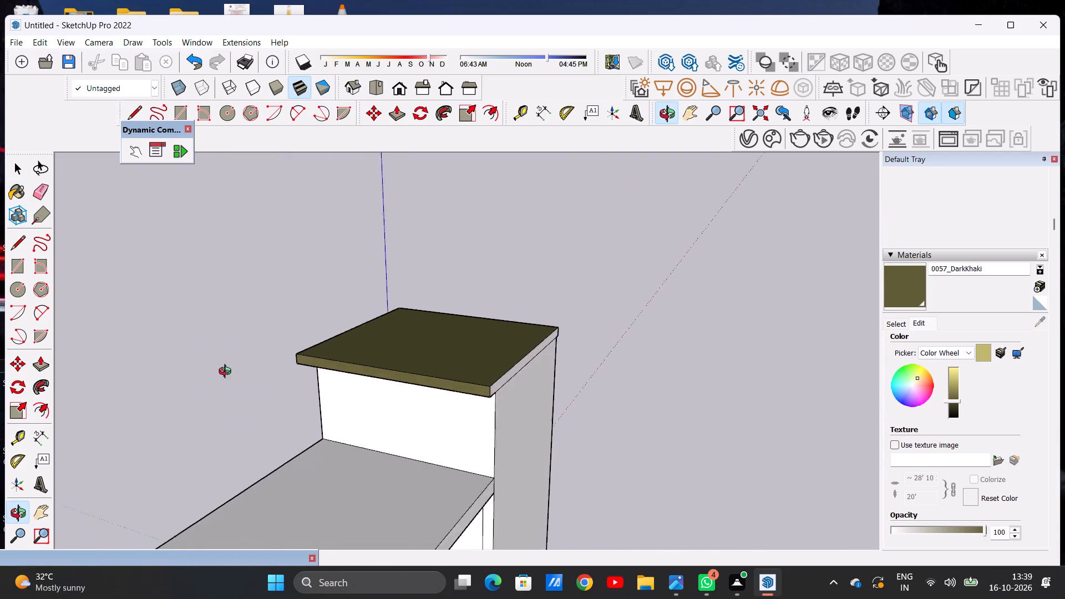
pyautogui.moveTo(227, 373); pyautogui.dragTo(182, 369, button='middle')
pyautogui.scroll(11, 475, 397)
pyautogui.click(467, 383)
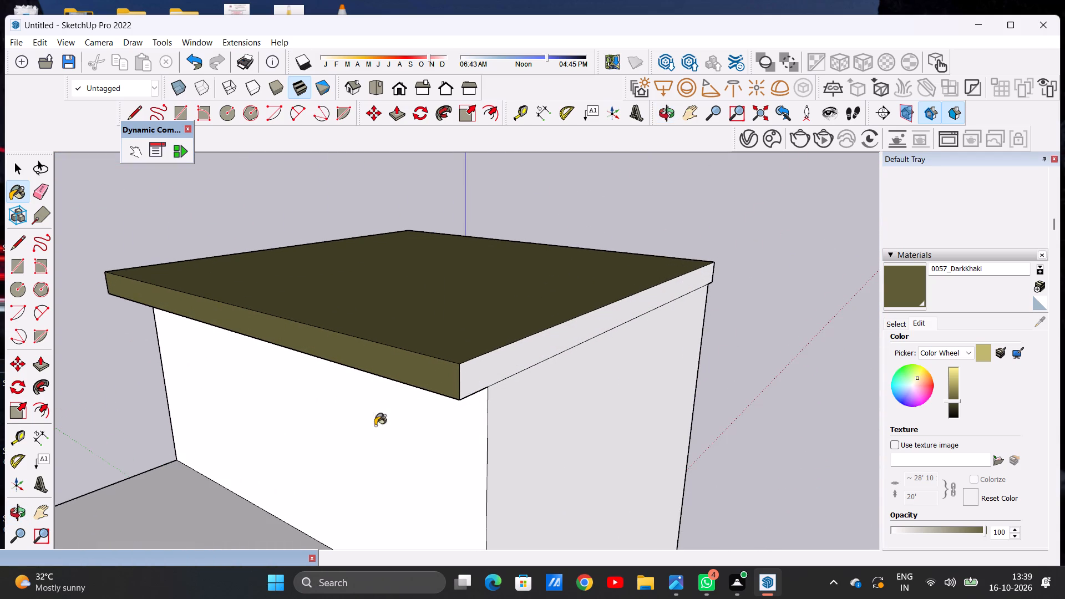
# Examine the building's whole front elevation, from the tower roof slab down to the boundary wall and gate.
pyautogui.scroll(-20, 375, 425)
pyautogui.scroll(-3, 375, 425)
pyautogui.moveTo(316, 426); pyautogui.dragTo(590, 422, button='middle')
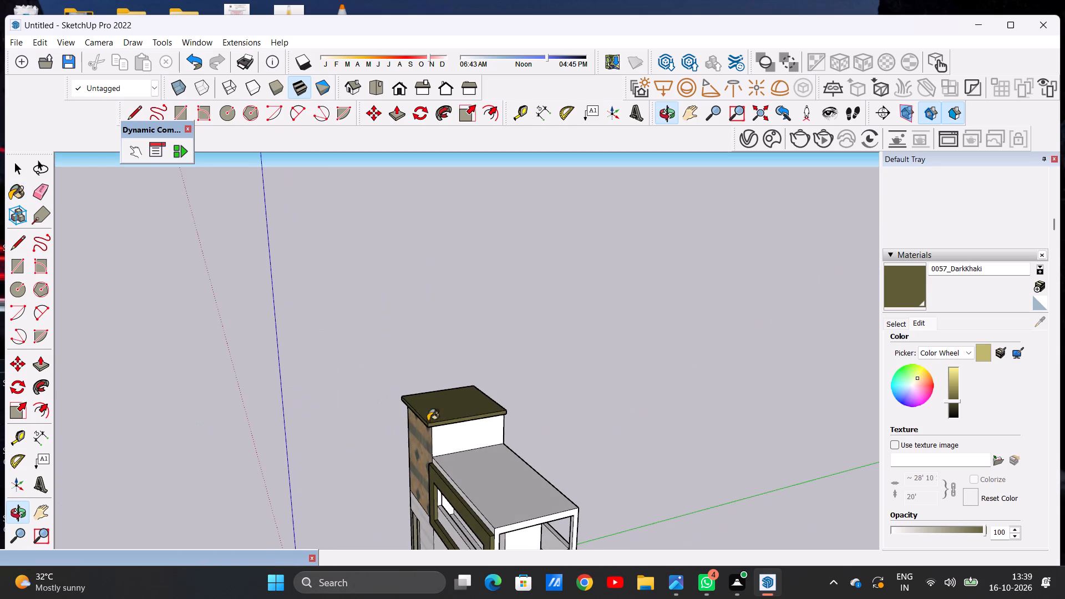
pyautogui.moveTo(377, 428); pyautogui.dragTo(646, 383, button='middle')
pyautogui.scroll(-10, 457, 407)
pyautogui.scroll(3, 442, 484)
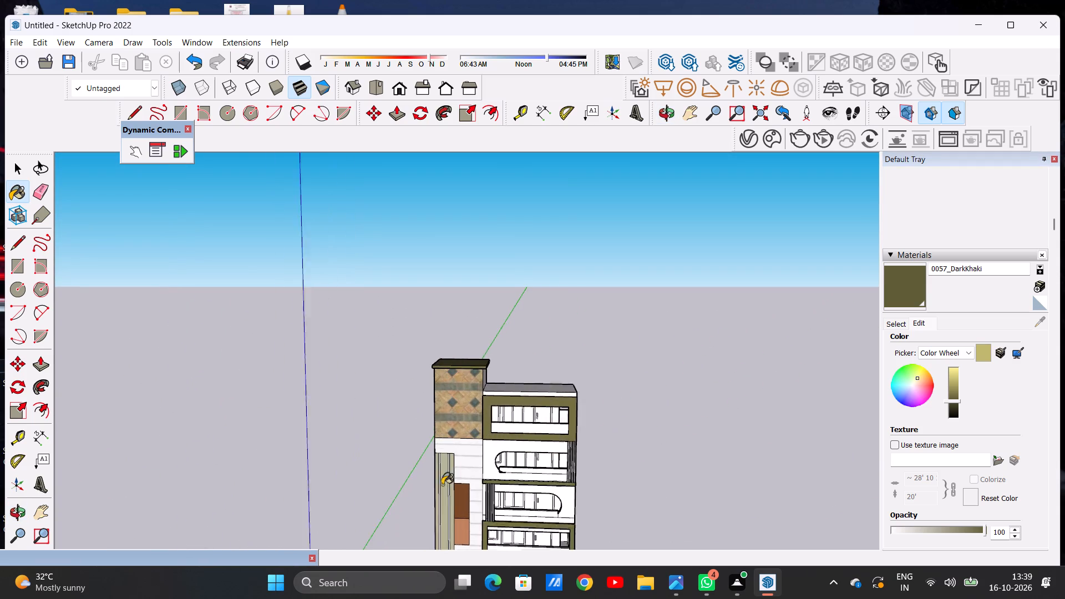
pyautogui.scroll(8, 442, 485)
pyautogui.moveTo(452, 454); pyautogui.dragTo(490, 451, button='middle')
pyautogui.moveTo(490, 450); pyautogui.dragTo(485, 433, button='middle')
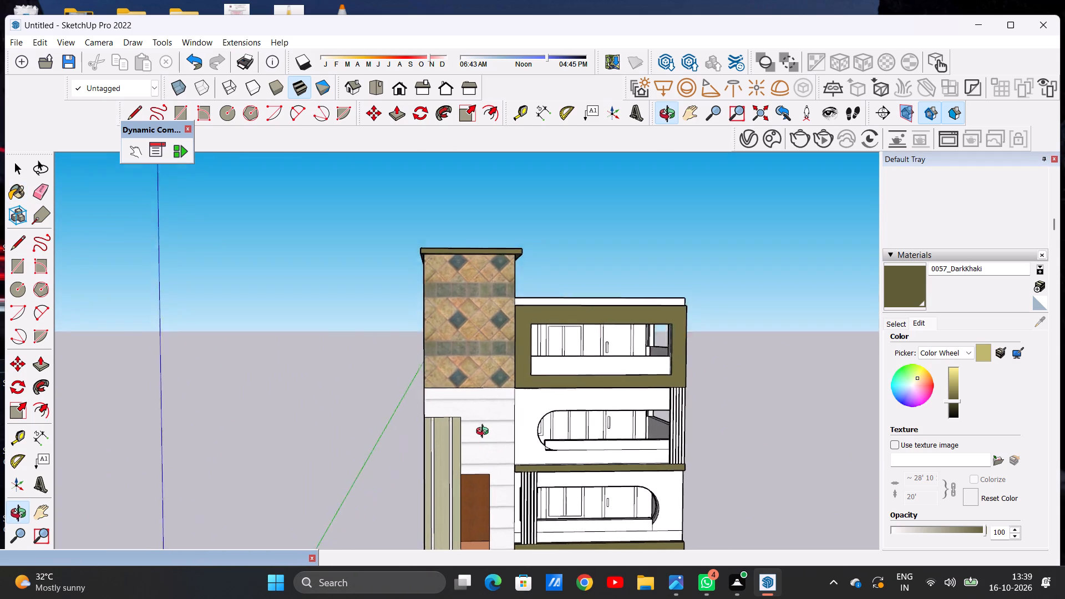
pyautogui.moveTo(485, 433); pyautogui.dragTo(482, 429, button='middle')
pyautogui.scroll(1, 482, 429)
pyautogui.scroll(-12, 405, 467)
pyautogui.scroll(1, 514, 435)
pyautogui.scroll(-5, 533, 418)
pyautogui.scroll(10, 495, 503)
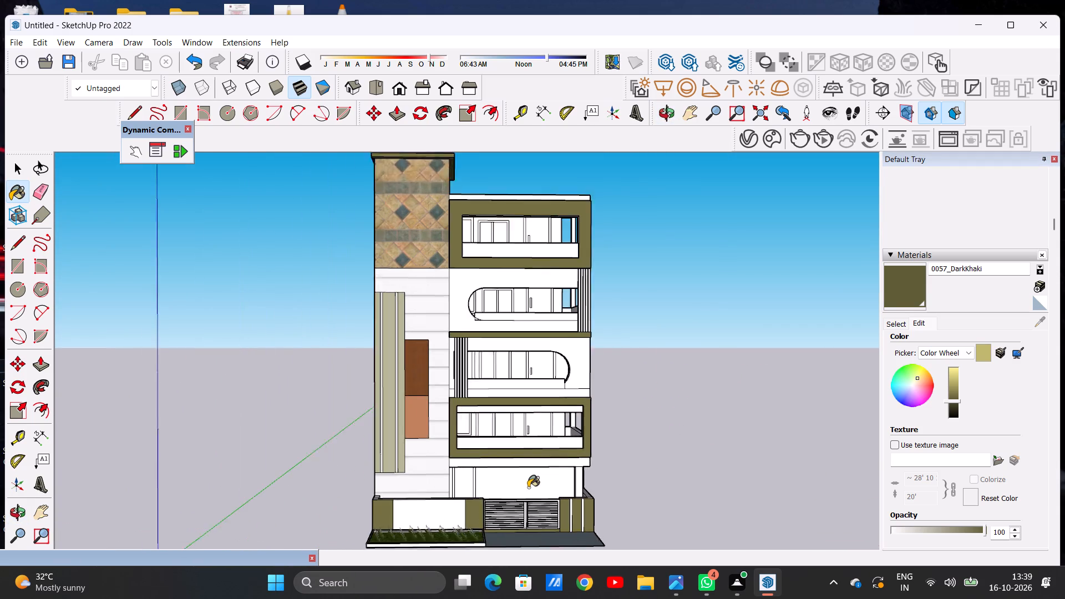
pyautogui.scroll(3, 528, 488)
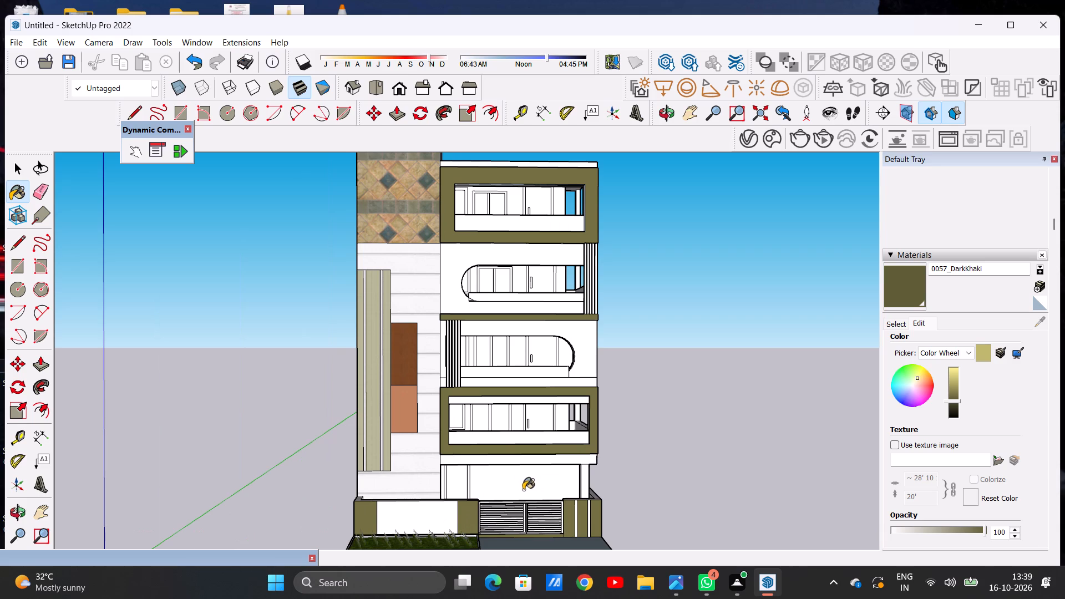
pyautogui.scroll(-1, 535, 461)
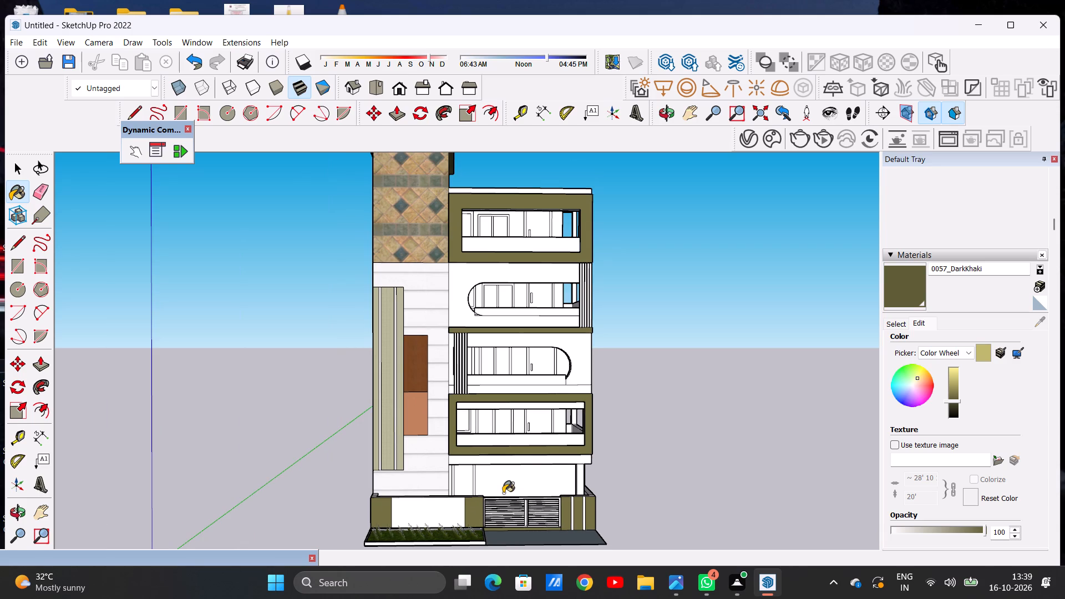
pyautogui.press('space')
pyautogui.press('space')
# Paint the window frame next to the tower on the top-floor balcony's back wall with Polished Concrete New from Asphalt and Concrete.
pyautogui.scroll(-7, 663, 436)
pyautogui.scroll(4, 579, 335)
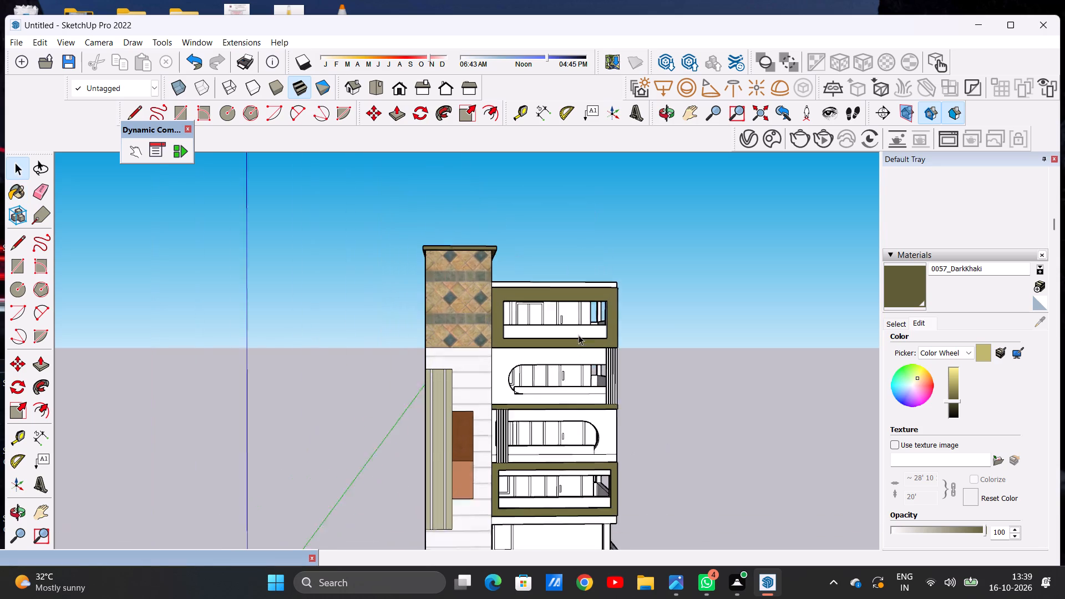
pyautogui.scroll(8, 579, 335)
pyautogui.scroll(1, 504, 309)
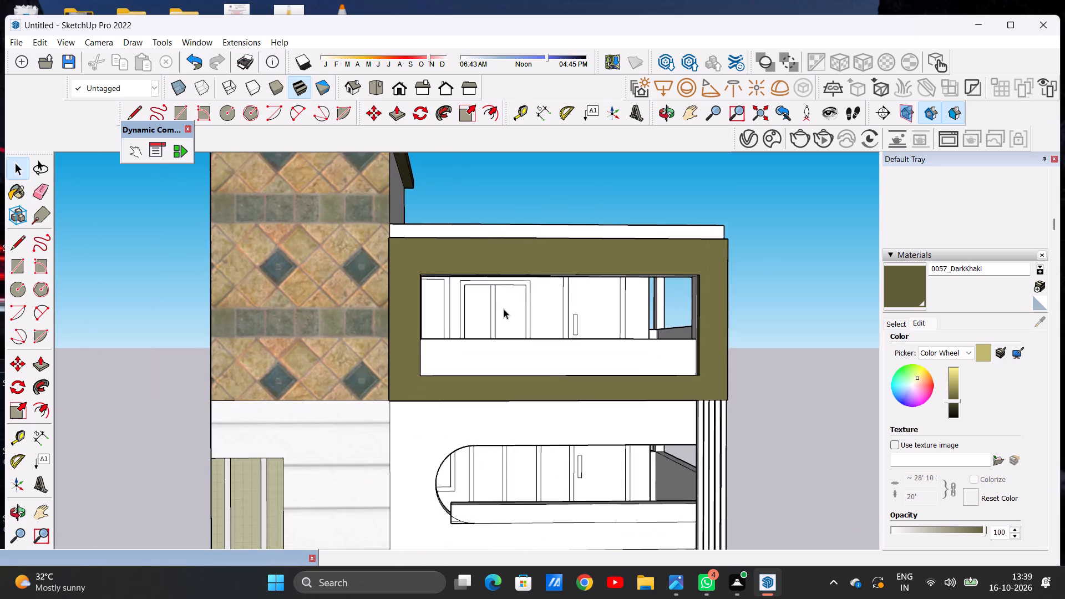
pyautogui.scroll(2, 504, 309)
pyautogui.scroll(-1, 504, 309)
pyautogui.scroll(3, 504, 309)
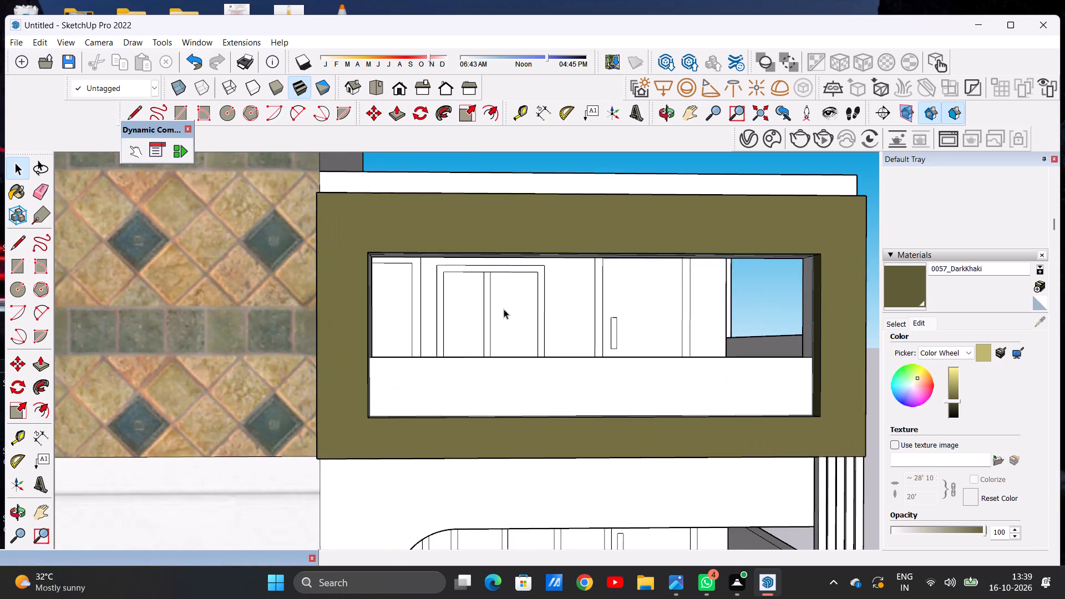
pyautogui.scroll(3, 403, 306)
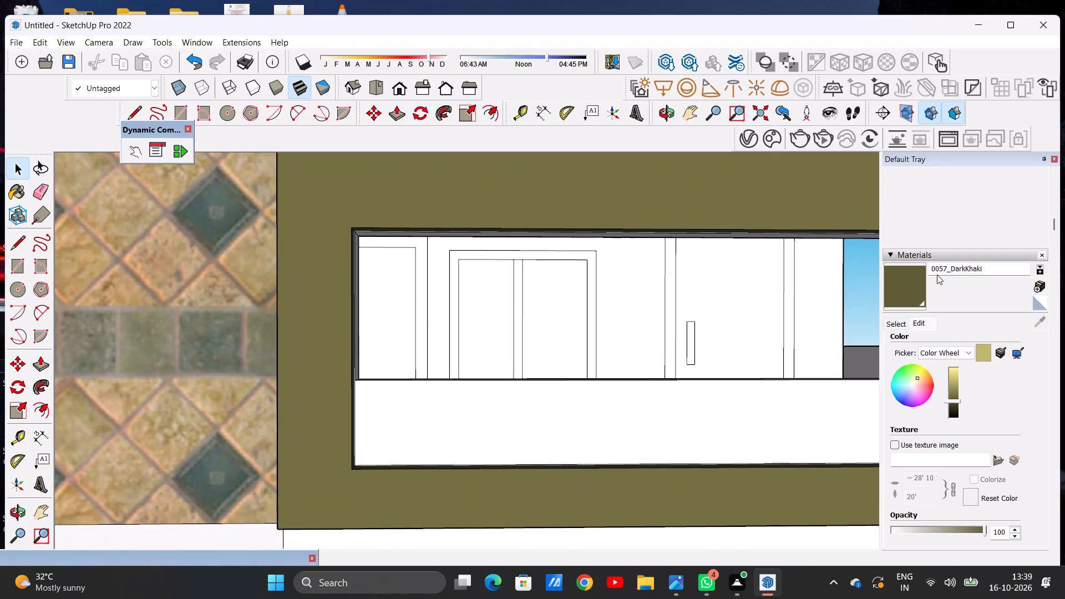
pyautogui.click(896, 324)
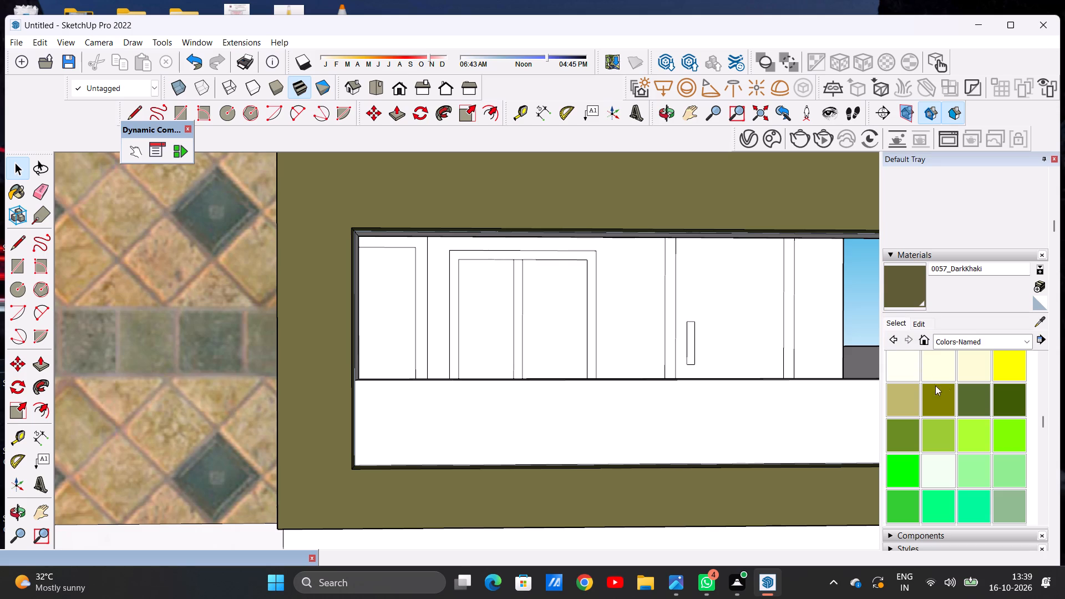
pyautogui.click(960, 337)
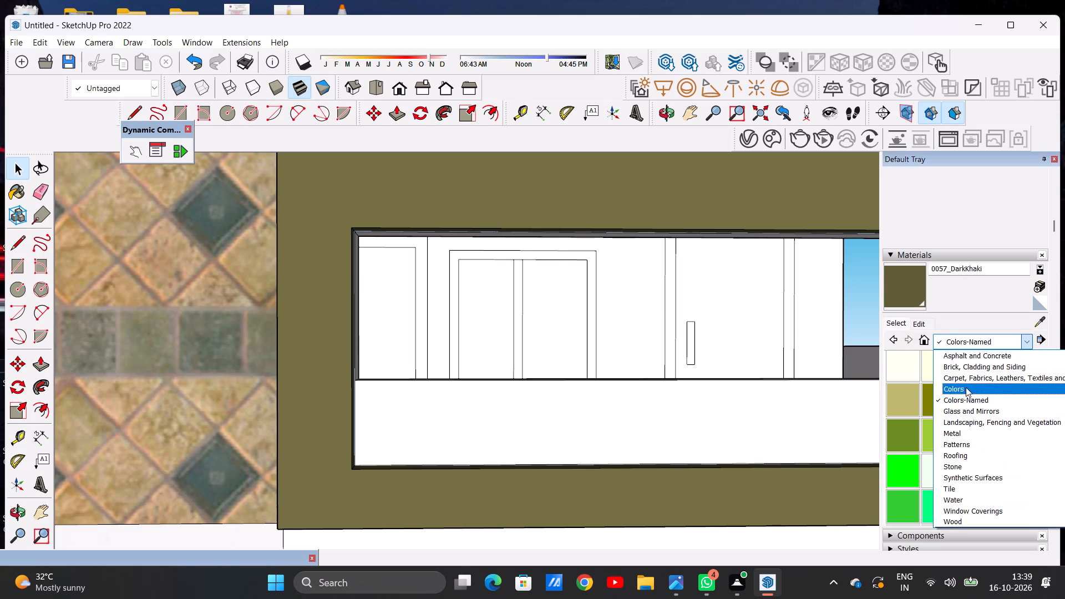
pyautogui.click(958, 358)
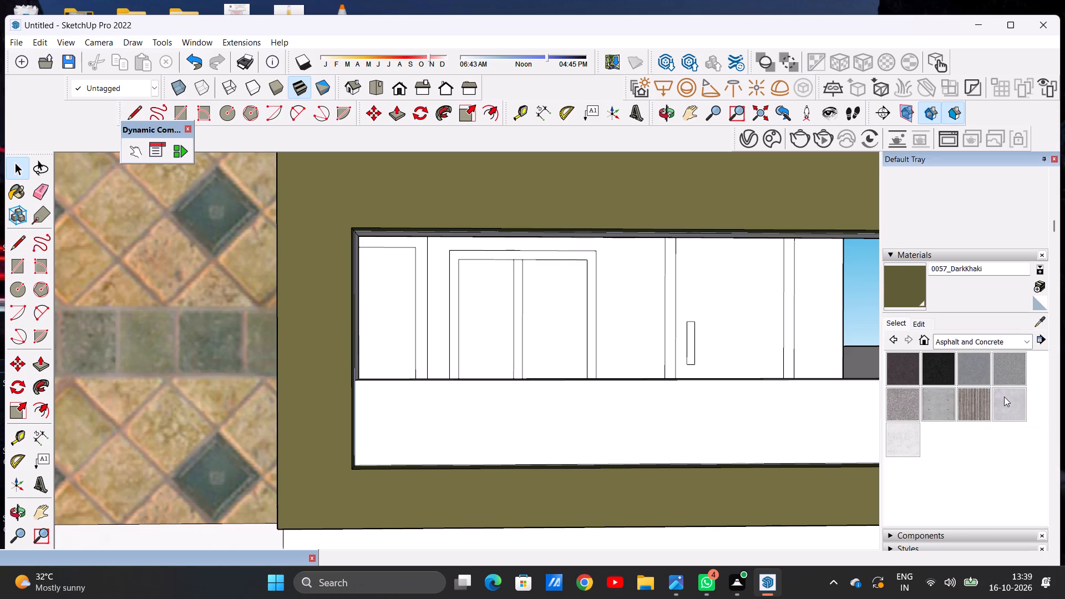
pyautogui.click(1010, 404)
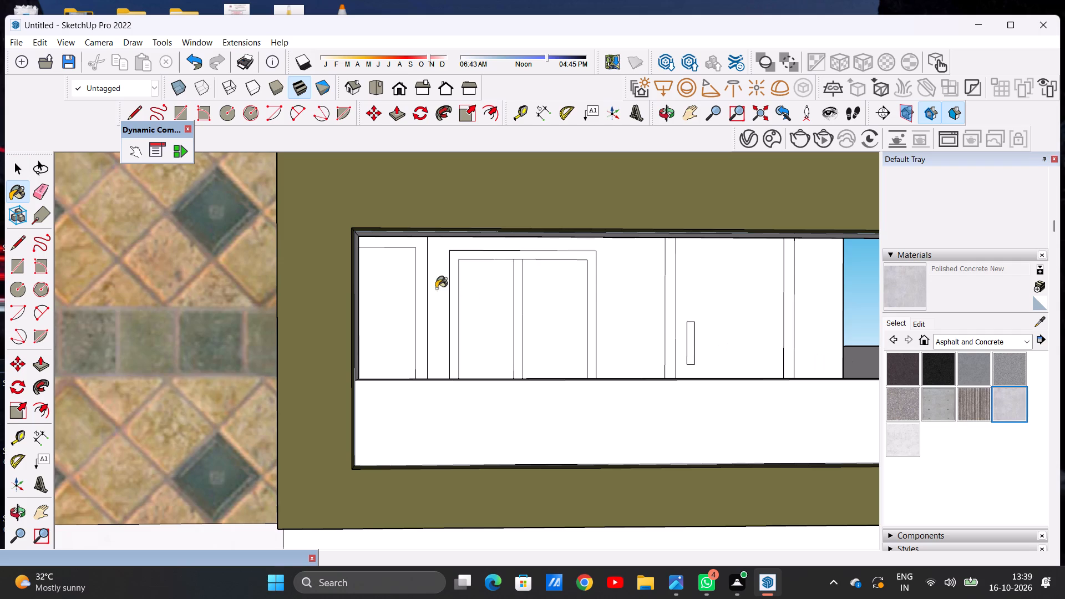
pyautogui.scroll(9, 408, 278)
pyautogui.click(443, 269)
# Paint the matching window frame behind the rounded balcony opening one floor below the top with Polished Concrete New.
pyautogui.scroll(-5, 444, 319)
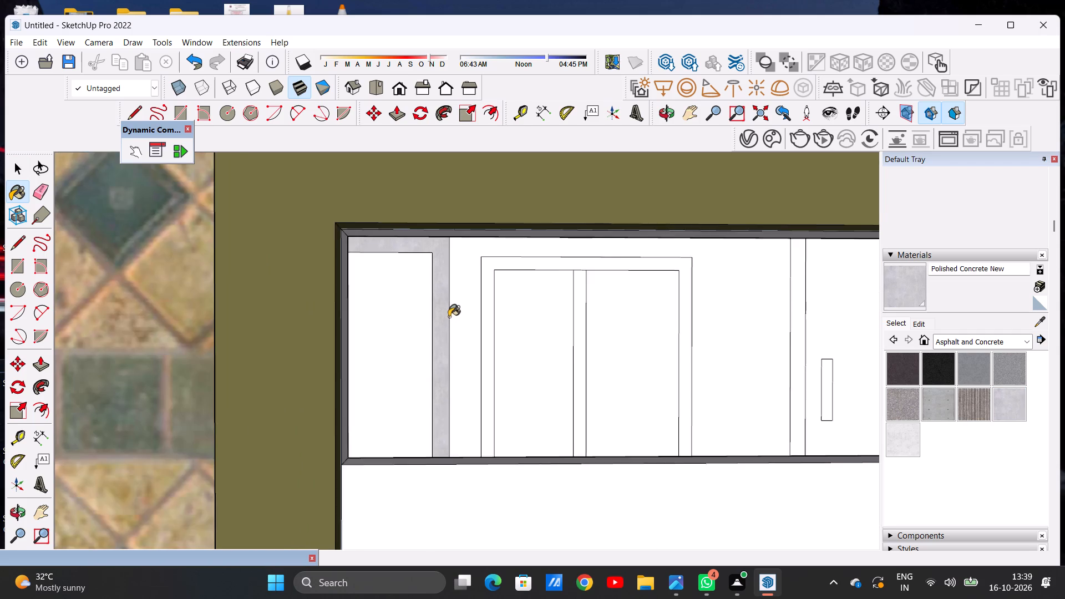
pyautogui.scroll(-3, 449, 317)
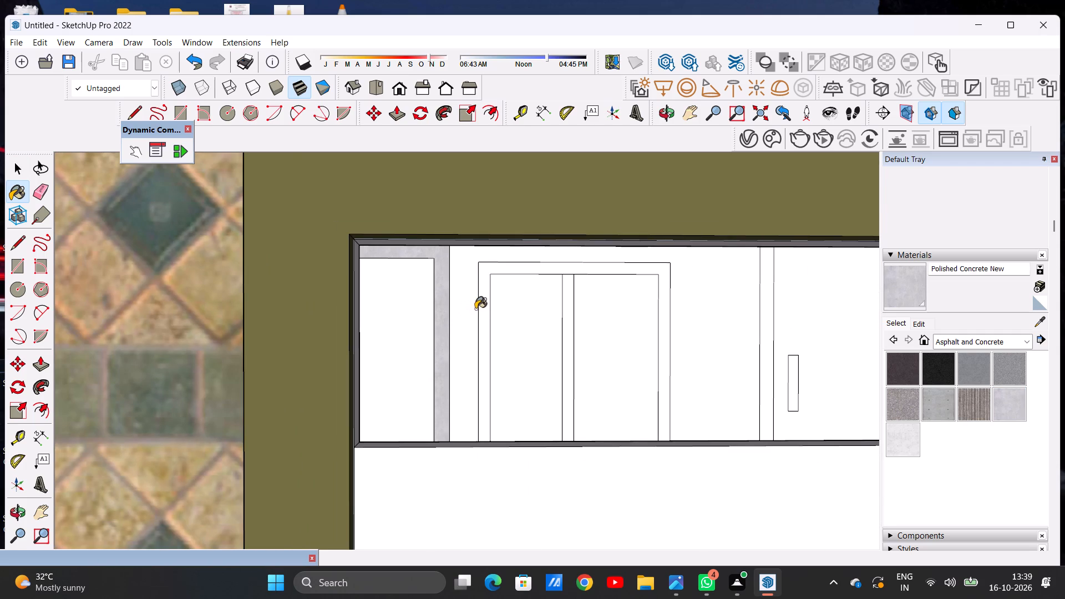
pyautogui.scroll(-15, 475, 309)
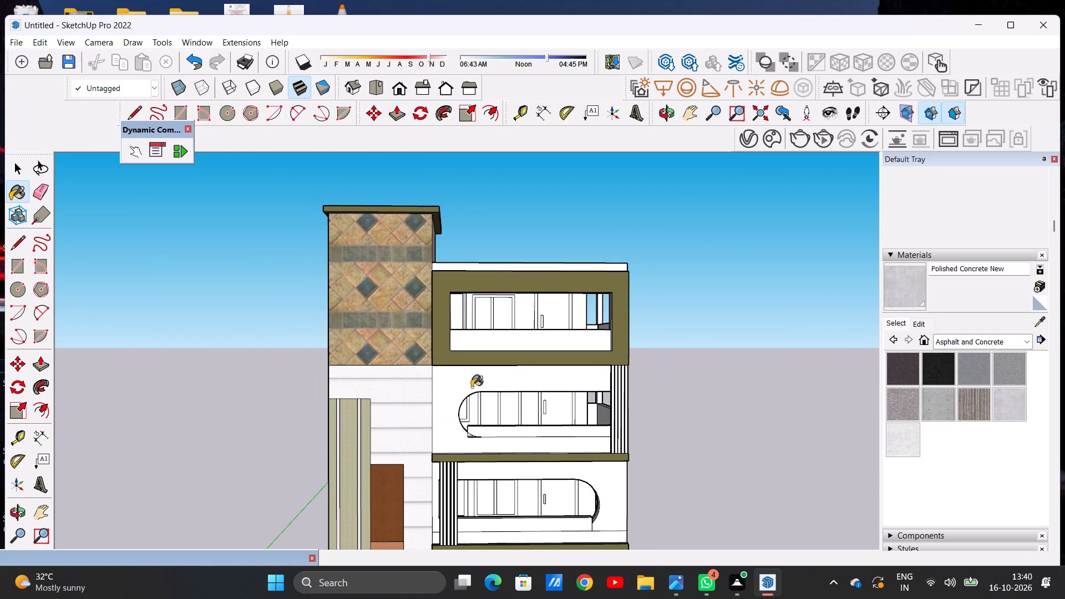
pyautogui.scroll(-6, 474, 367)
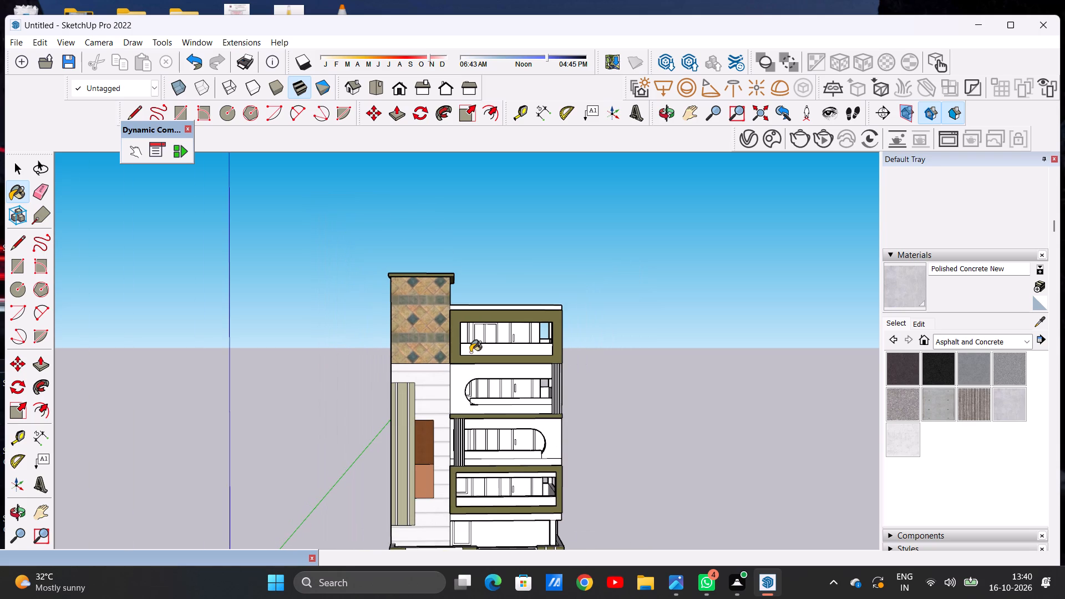
pyautogui.scroll(16, 471, 403)
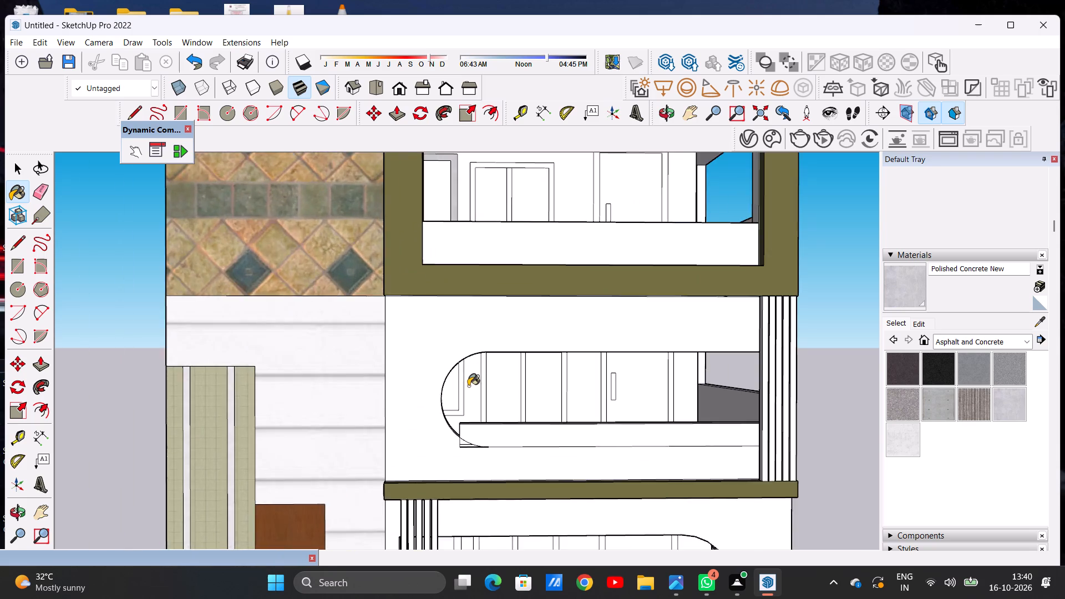
pyautogui.scroll(11, 468, 386)
pyautogui.click(442, 407)
# Paint the matching window frame beside the vertical fins, two floors below the top, with Polished Concrete New.
pyautogui.scroll(-7, 453, 343)
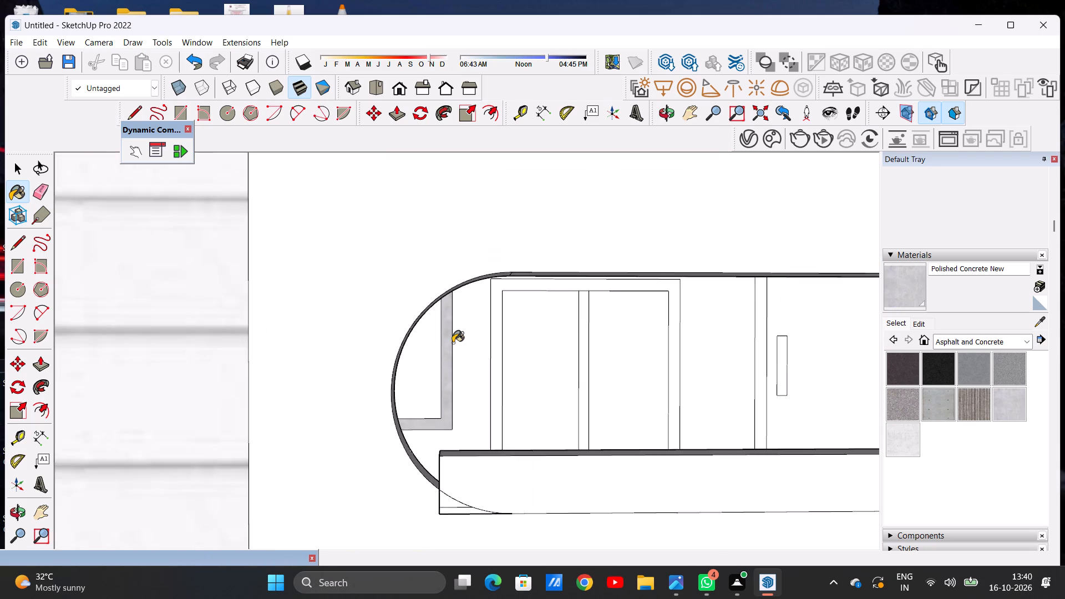
pyautogui.scroll(-15, 453, 343)
pyautogui.scroll(10, 453, 448)
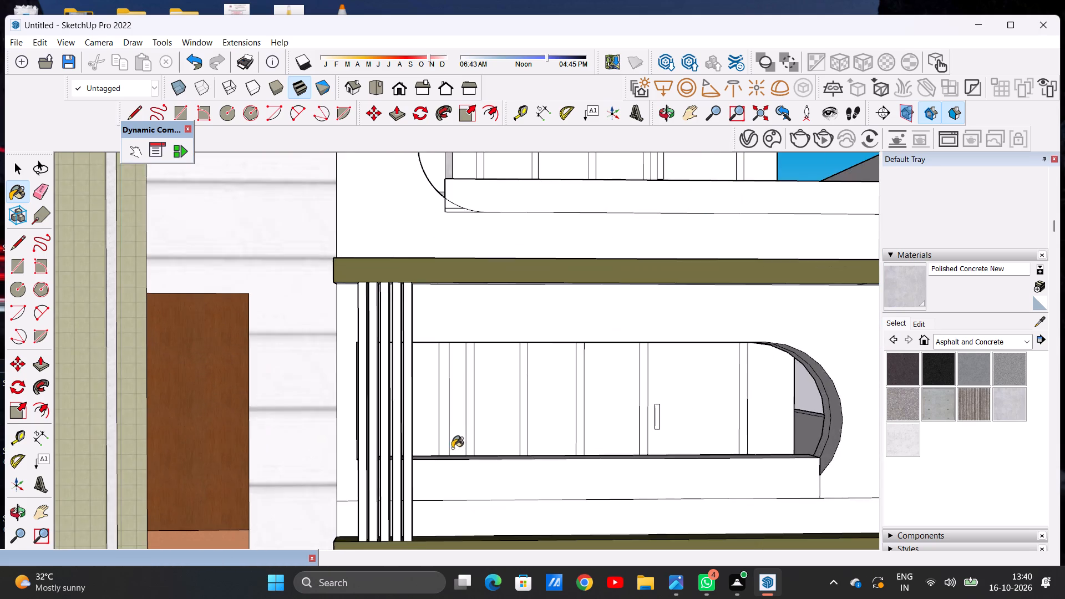
pyautogui.scroll(8, 444, 445)
pyautogui.scroll(-9, 441, 436)
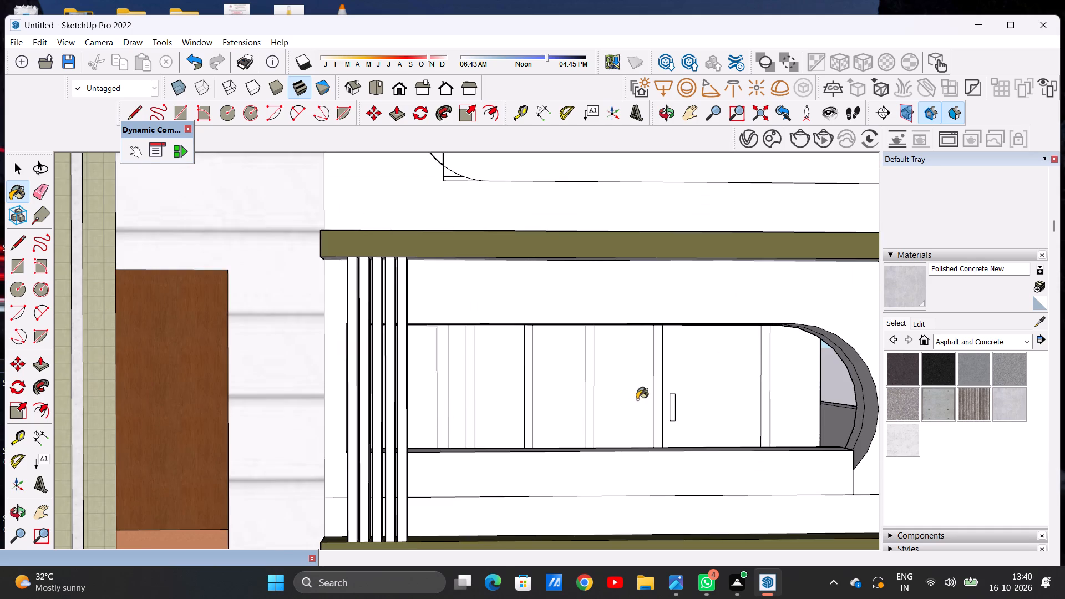
pyautogui.moveTo(637, 399); pyautogui.dragTo(472, 438, button='middle')
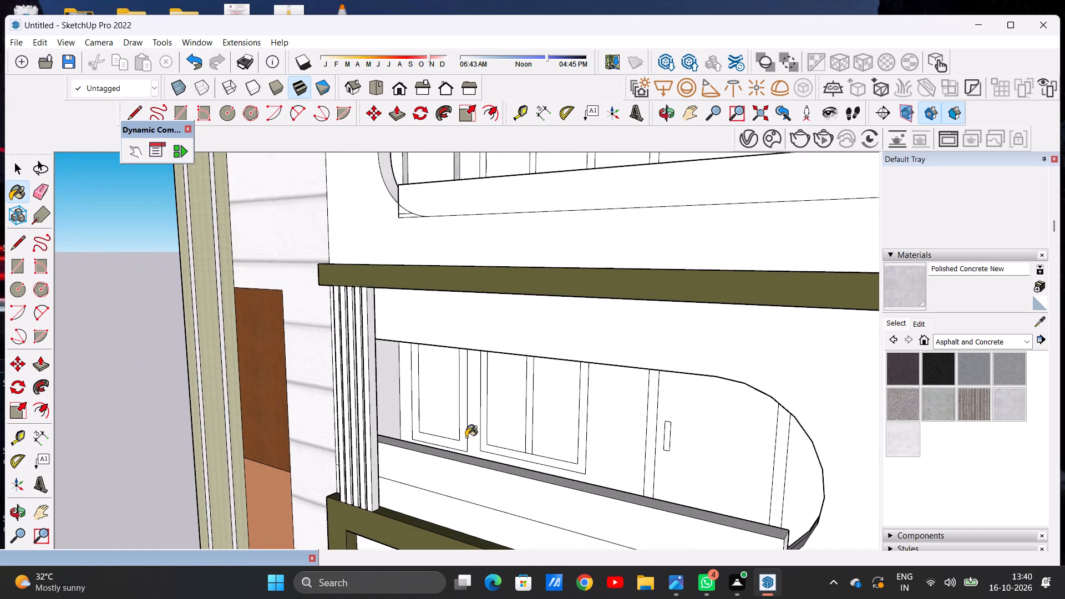
pyautogui.scroll(9, 439, 441)
pyautogui.scroll(-1, 471, 446)
pyautogui.scroll(2, 471, 446)
pyautogui.click(494, 445)
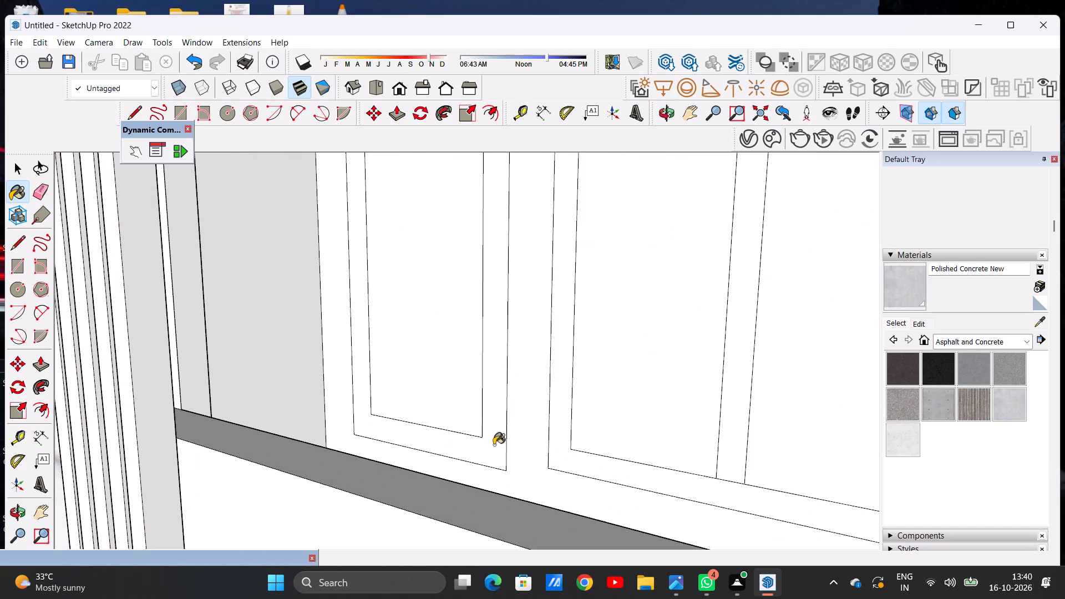
pyautogui.scroll(-20, 478, 384)
pyautogui.scroll(-7, 478, 384)
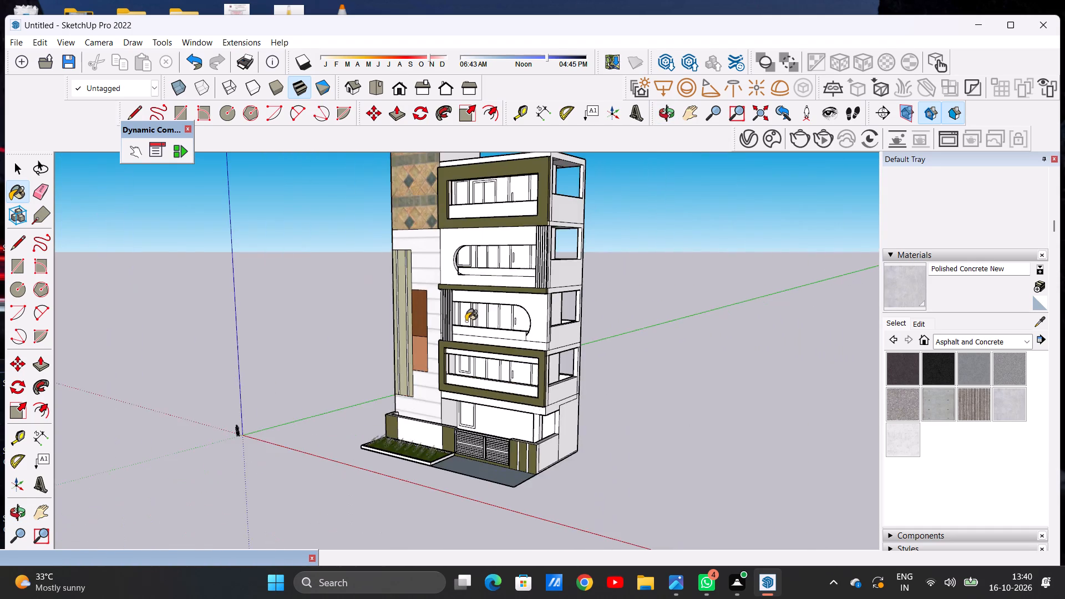
# Paint the window frame behind the olive-framed balcony just above the ground floor with Polished Concrete New.
pyautogui.scroll(1, 466, 408)
pyautogui.scroll(-1, 466, 408)
pyautogui.scroll(20, 466, 408)
pyautogui.scroll(4, 466, 408)
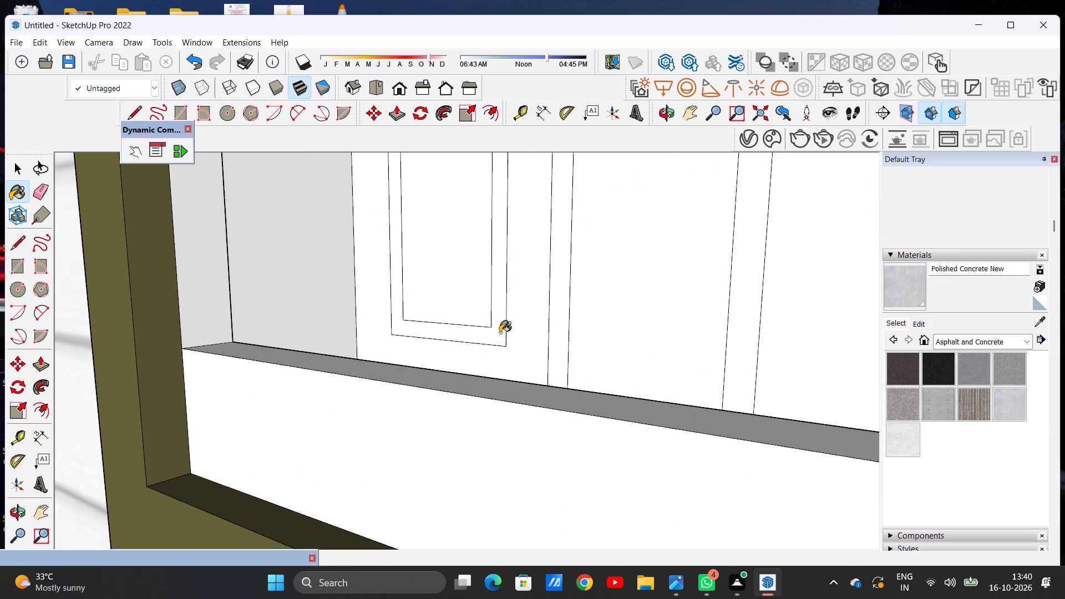
pyautogui.click(498, 333)
# Paint the ground-floor window frame behind the entrance gate with Polished Concrete New.
pyautogui.scroll(-9, 561, 163)
pyautogui.scroll(1, 561, 163)
pyautogui.scroll(-11, 561, 163)
pyautogui.scroll(3, 519, 336)
pyautogui.scroll(-1, 525, 333)
pyautogui.scroll(5, 526, 333)
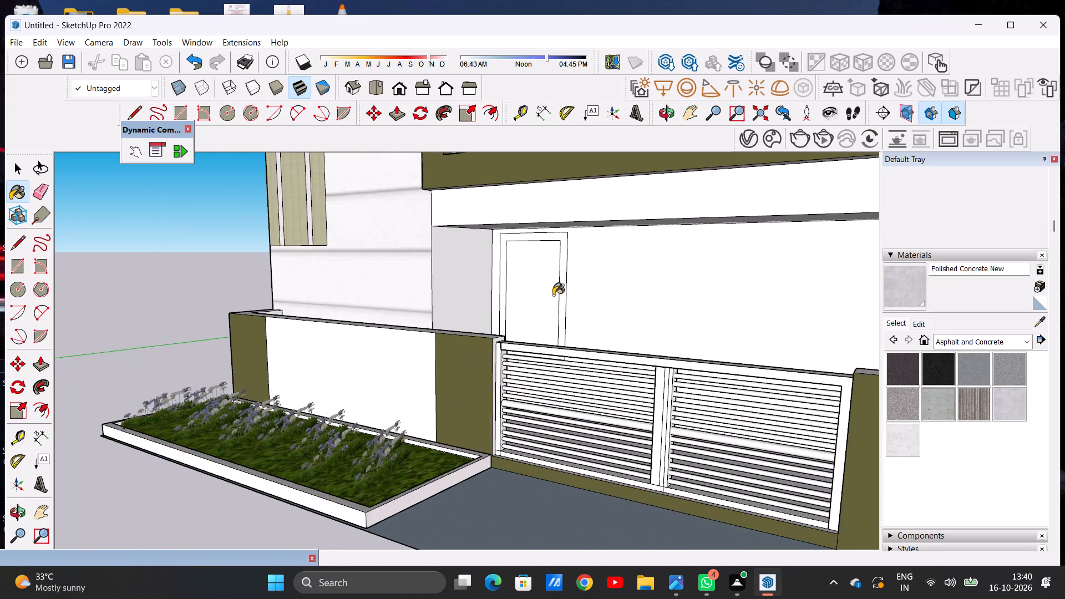
pyautogui.scroll(8, 553, 295)
pyautogui.click(565, 306)
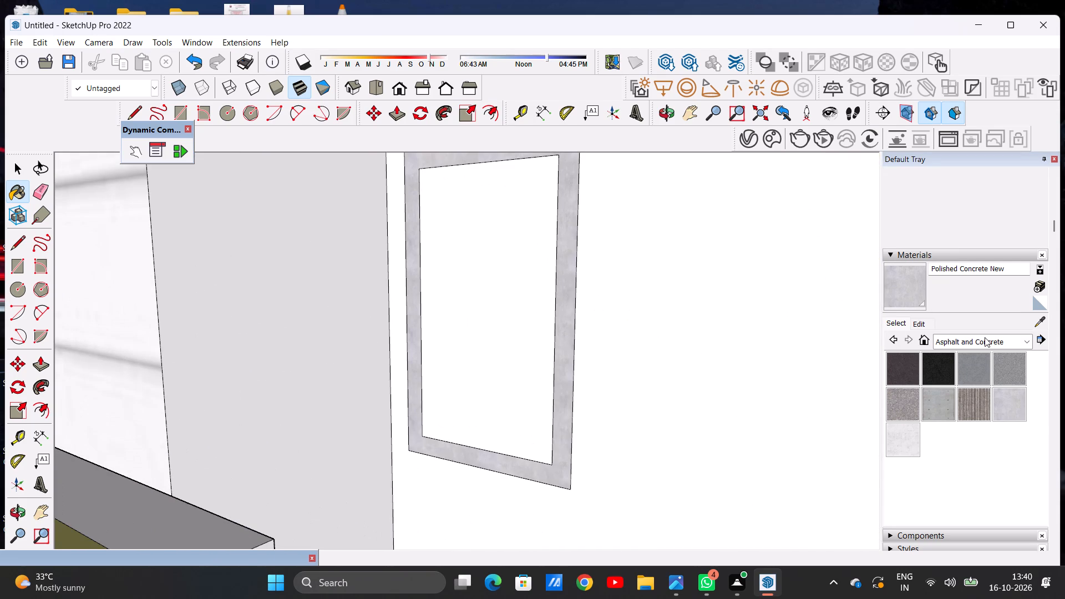
# Paint the ground-floor window's pane with Blinds Cellular White from the Window Coverings collection.
pyautogui.click(970, 336)
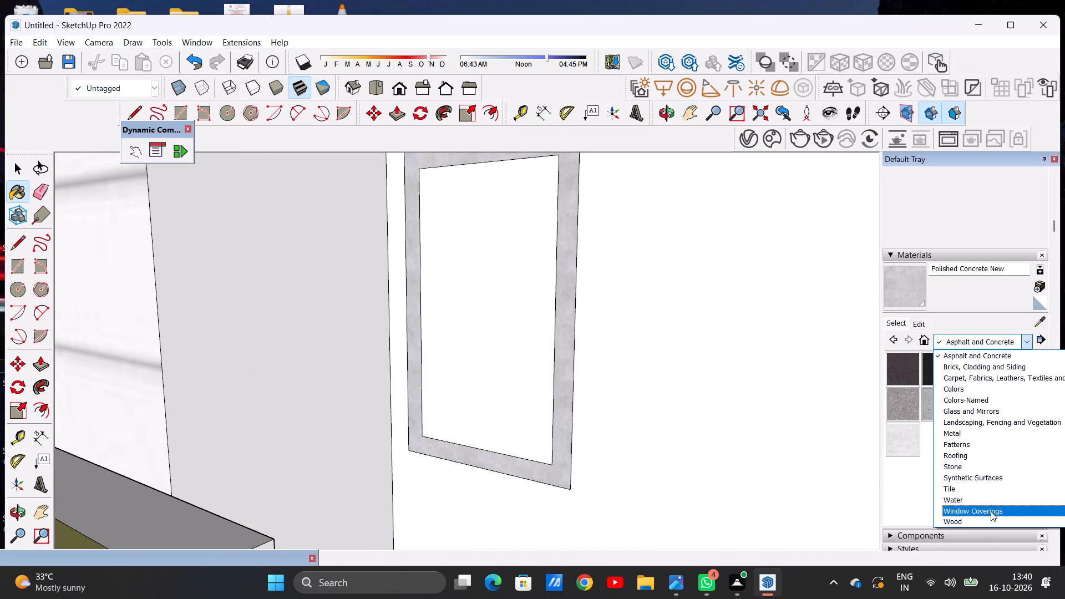
pyautogui.click(991, 511)
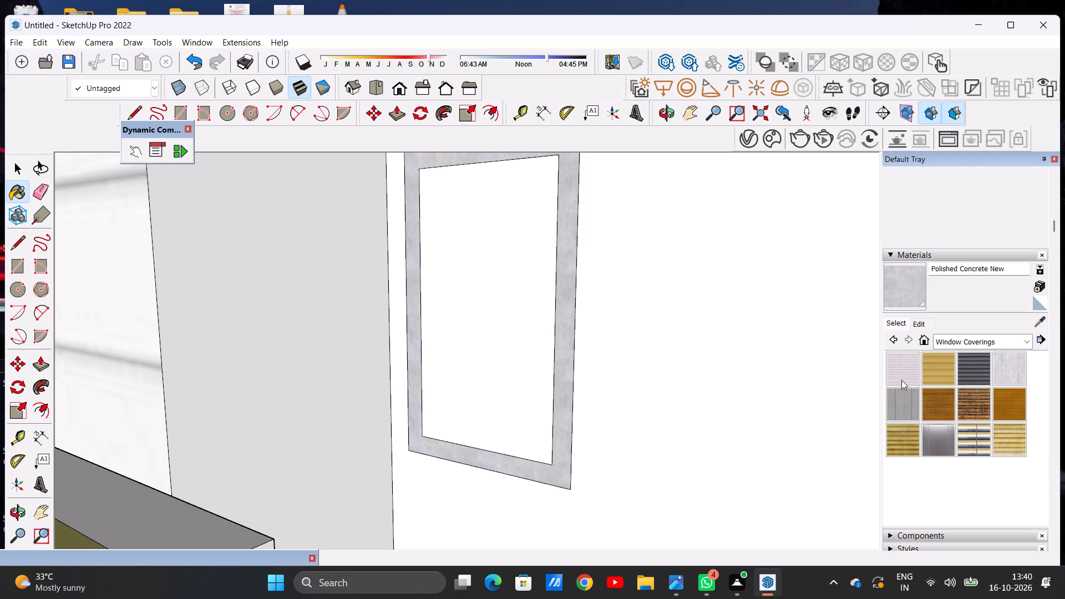
pyautogui.click(899, 376)
pyautogui.click(531, 369)
pyautogui.scroll(6, 510, 391)
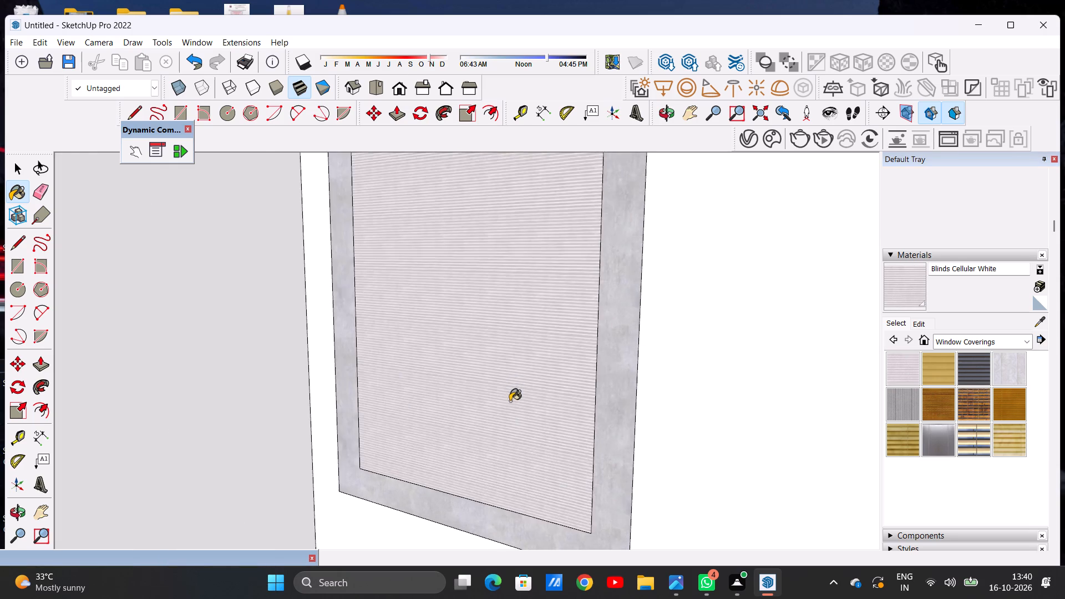
pyautogui.scroll(-6, 526, 404)
# Set the Blinds Cellular White texture size to 5' while keeping its proportions.
pyautogui.click(911, 327)
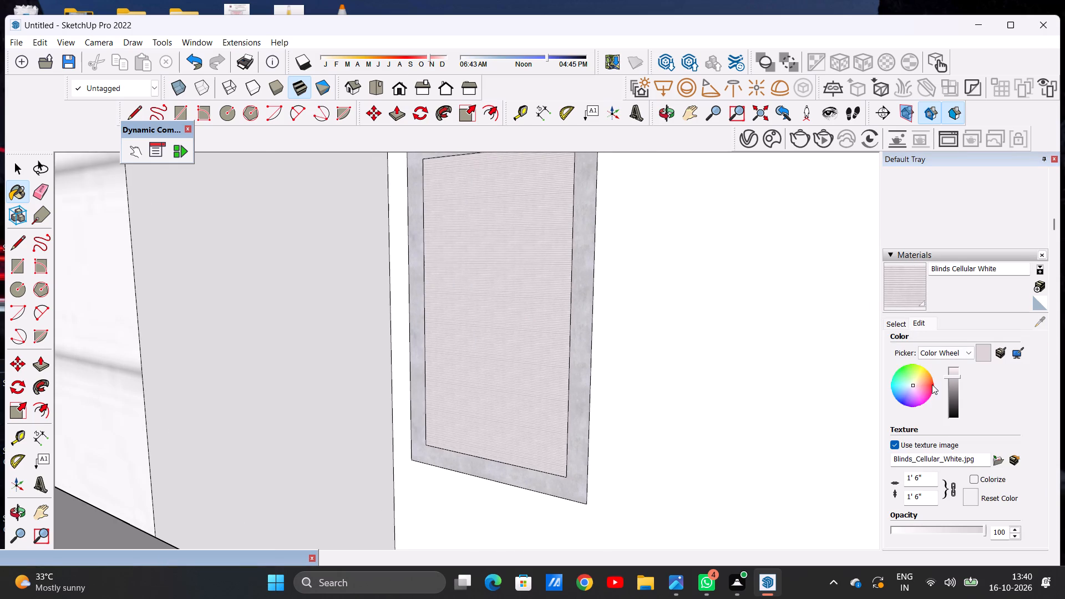
pyautogui.click(923, 496)
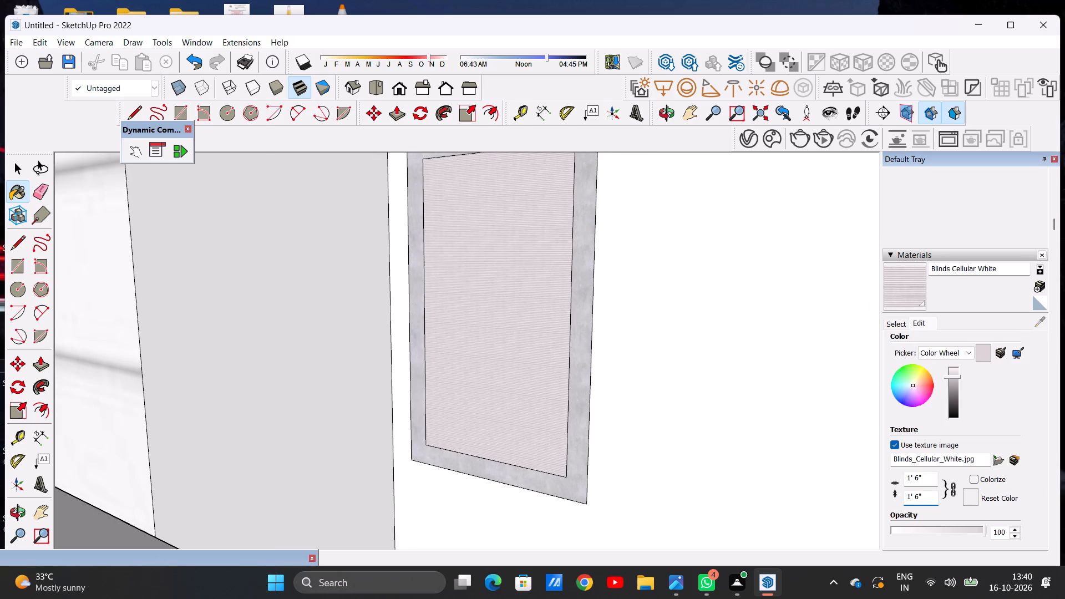
pyautogui.press('BackSpace')
pyautogui.press('BackSpace')
pyautogui.press('BackSpace')
pyautogui.press('BackSpace')
pyautogui.press('BackSpace')
pyautogui.press('BackSpace')
pyautogui.press('BackSpace')
pyautogui.press('BackSpace')
pyautogui.press('BackSpace')
pyautogui.press('BackSpace')
pyautogui.press('BackSpace')
pyautogui.press('BackSpace')
pyautogui.press('BackSpace')
pyautogui.press('BackSpace')
pyautogui.write("5'")
pyautogui.press('Return')
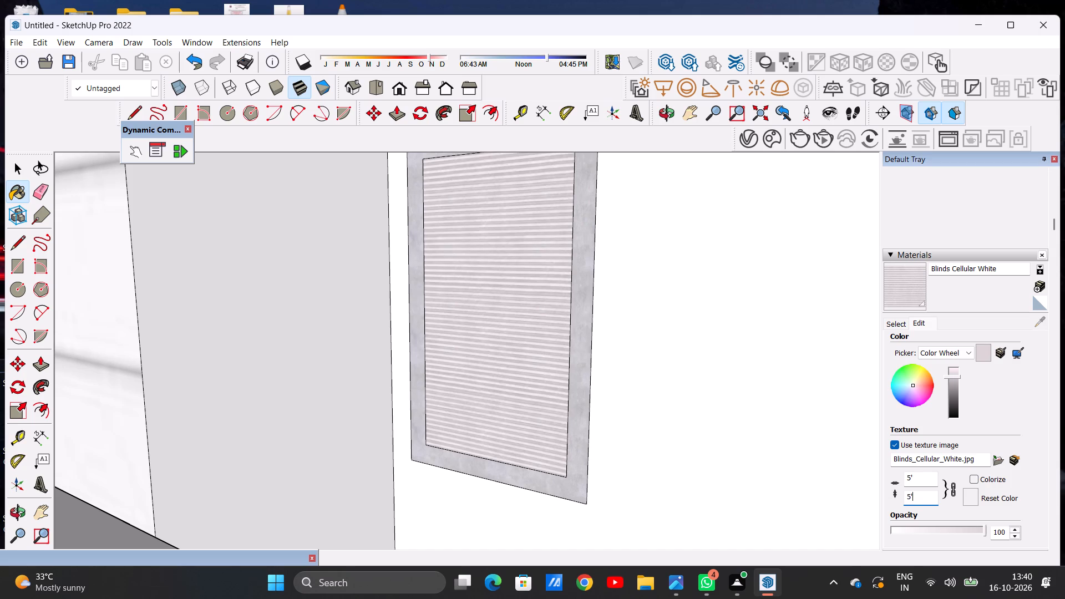
# Paint the window pane behind the olive-framed balcony just above the ground floor with Blinds Cellular White.
pyautogui.scroll(-20, 496, 418)
pyautogui.scroll(-3, 496, 418)
pyautogui.scroll(19, 501, 374)
pyautogui.click(526, 363)
# Paint the window pane beside the vertical fins, two floors below the top, with Blinds Cellular White.
pyautogui.scroll(-8, 537, 375)
pyautogui.scroll(1, 537, 389)
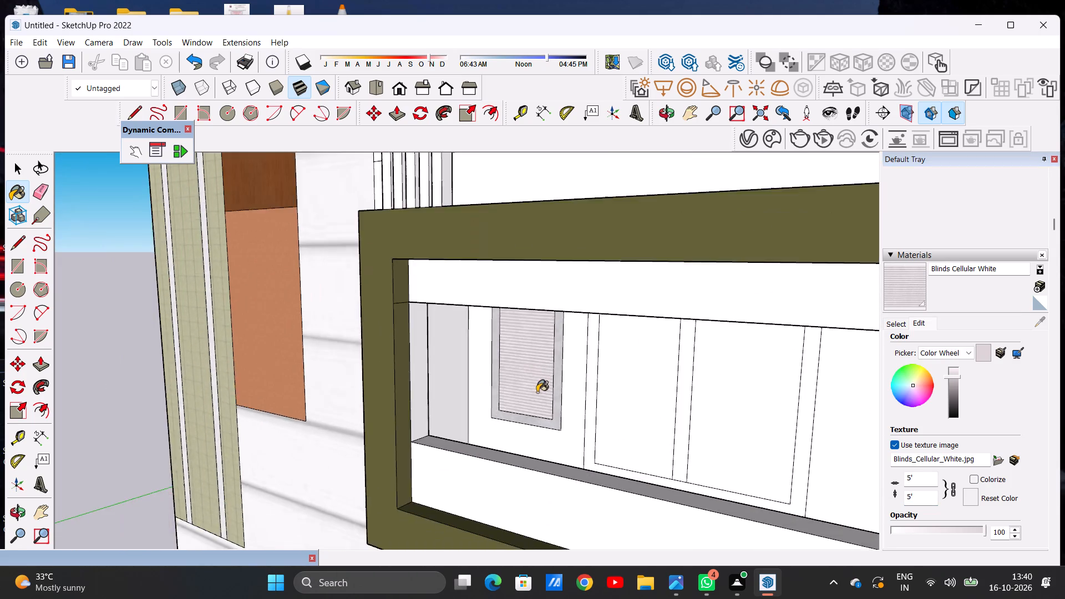
pyautogui.scroll(-13, 536, 399)
pyautogui.scroll(8, 530, 290)
pyautogui.scroll(-1, 560, 329)
pyautogui.scroll(4, 560, 329)
pyautogui.click(545, 319)
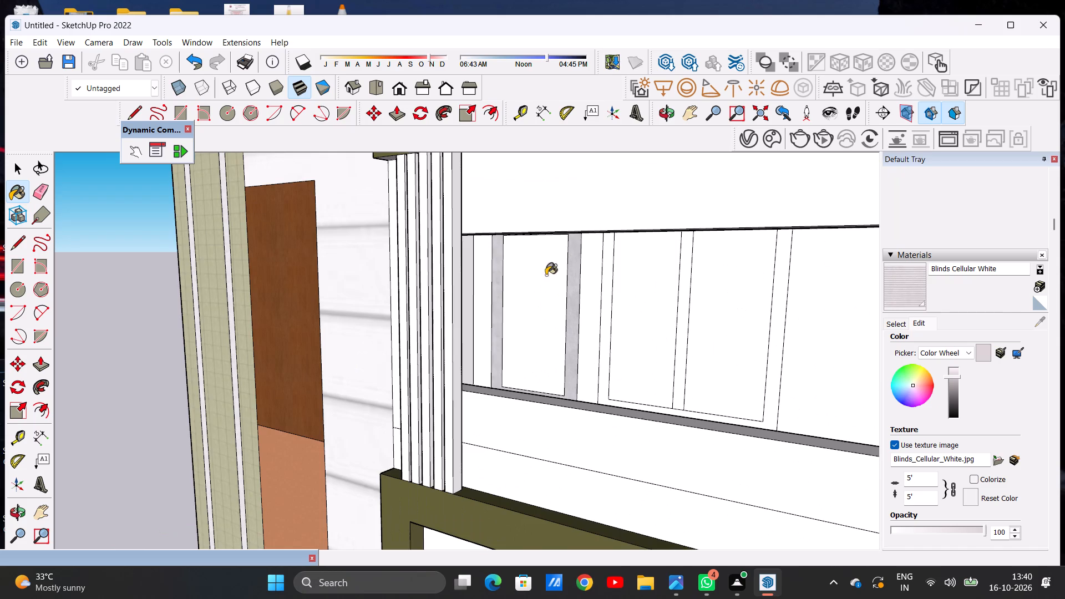
# Paint the window pane behind the rounded balcony opening, one floor below the top, with Blinds Cellular White.
pyautogui.scroll(-20, 546, 276)
pyautogui.scroll(-2, 546, 276)
pyautogui.scroll(18, 550, 288)
pyautogui.scroll(-1, 546, 257)
pyautogui.scroll(1, 546, 257)
pyautogui.scroll(-1, 546, 257)
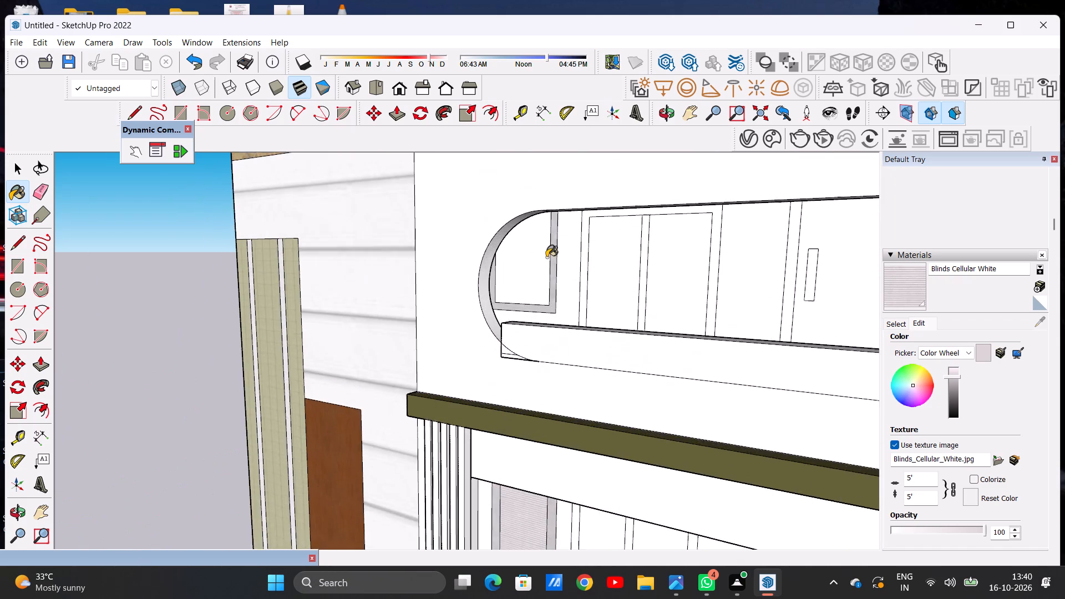
pyautogui.scroll(6, 530, 272)
pyautogui.click(530, 272)
# Paint the pane of the window next to the tower on the top-floor balcony with Blinds Cellular White.
pyautogui.scroll(-16, 546, 311)
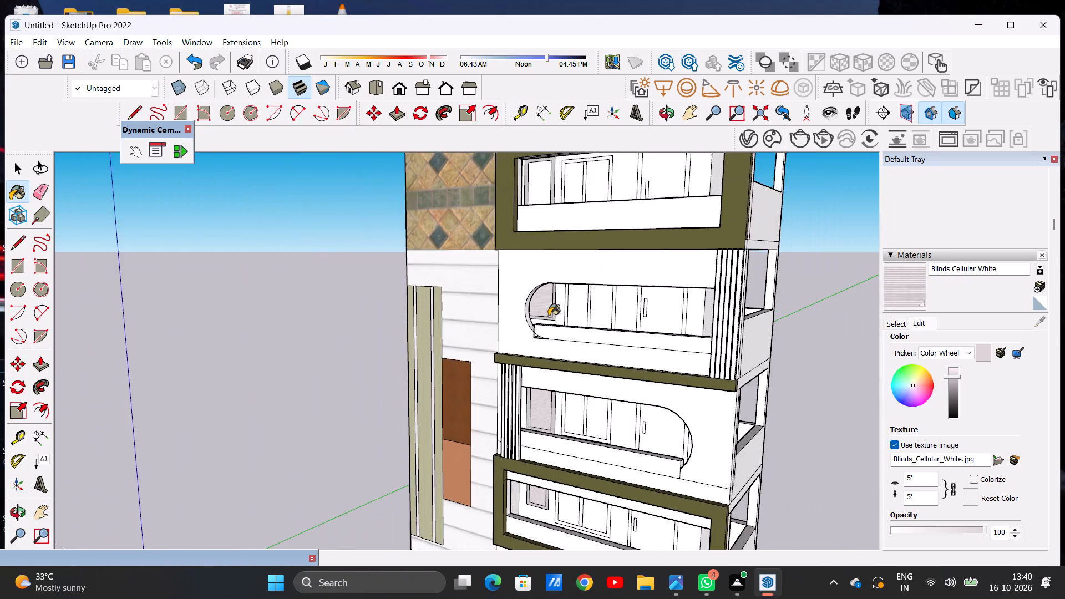
pyautogui.scroll(-3, 549, 316)
pyautogui.scroll(18, 550, 228)
pyautogui.click(541, 226)
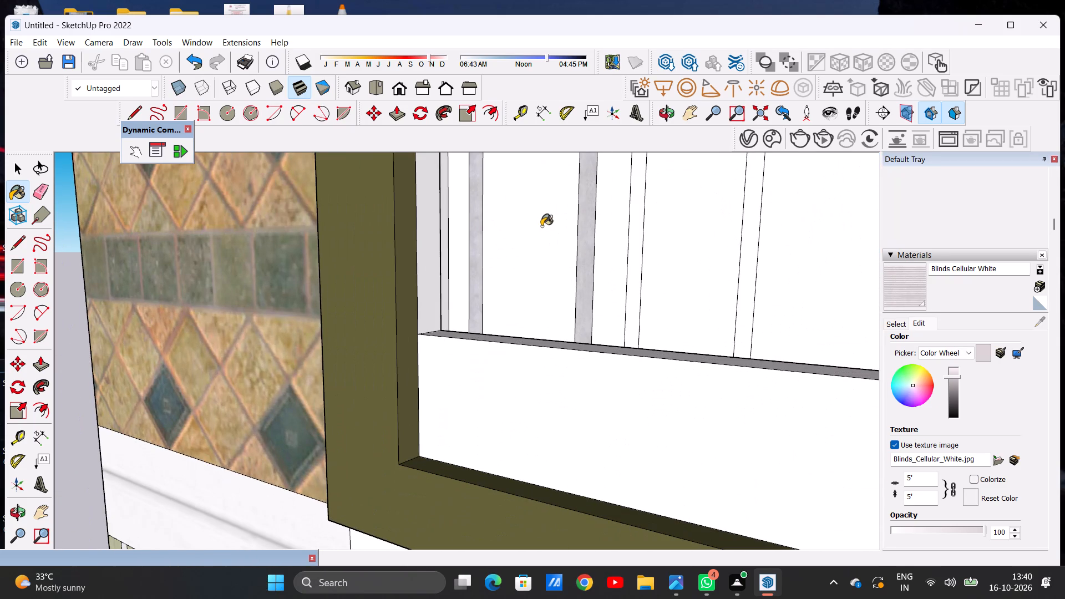
pyautogui.press('space')
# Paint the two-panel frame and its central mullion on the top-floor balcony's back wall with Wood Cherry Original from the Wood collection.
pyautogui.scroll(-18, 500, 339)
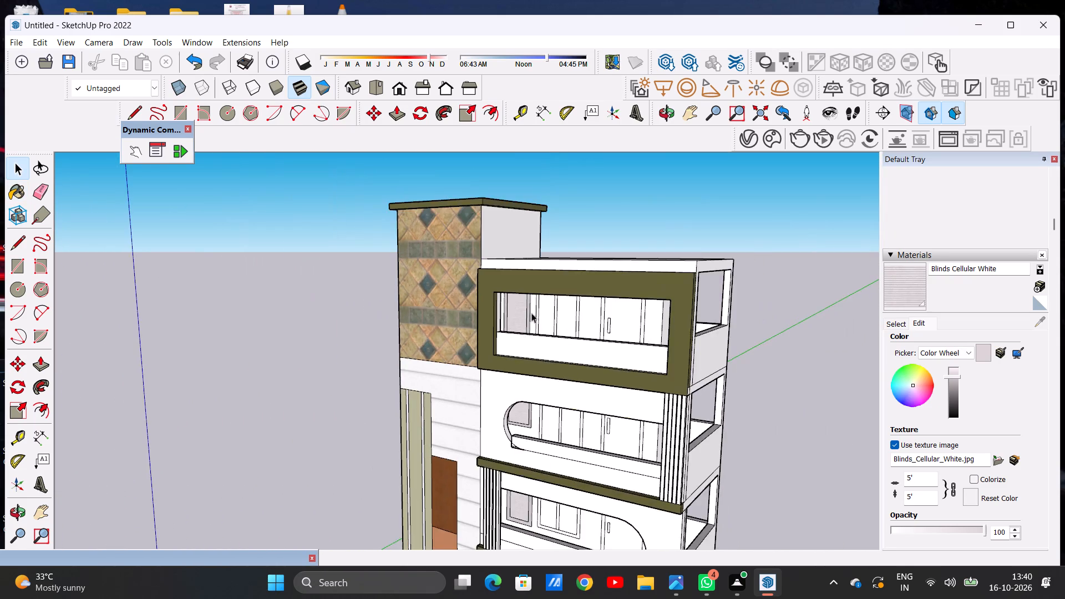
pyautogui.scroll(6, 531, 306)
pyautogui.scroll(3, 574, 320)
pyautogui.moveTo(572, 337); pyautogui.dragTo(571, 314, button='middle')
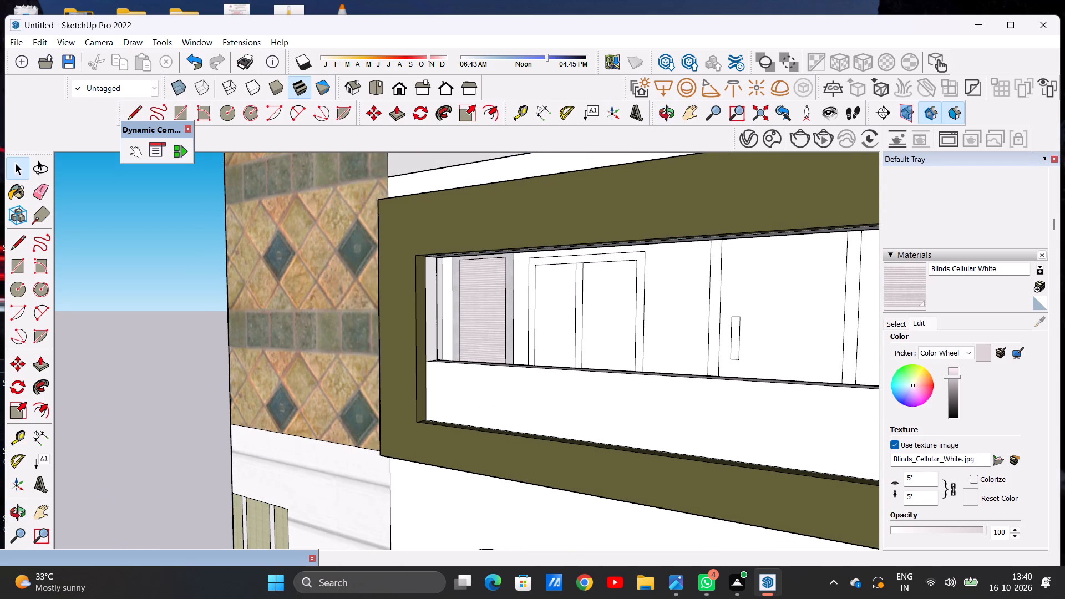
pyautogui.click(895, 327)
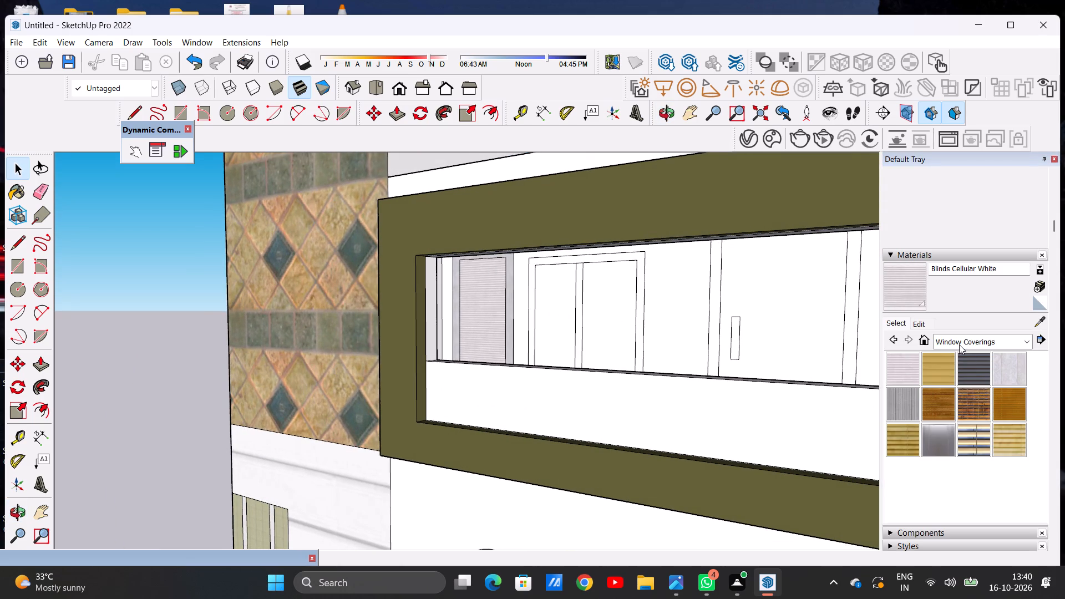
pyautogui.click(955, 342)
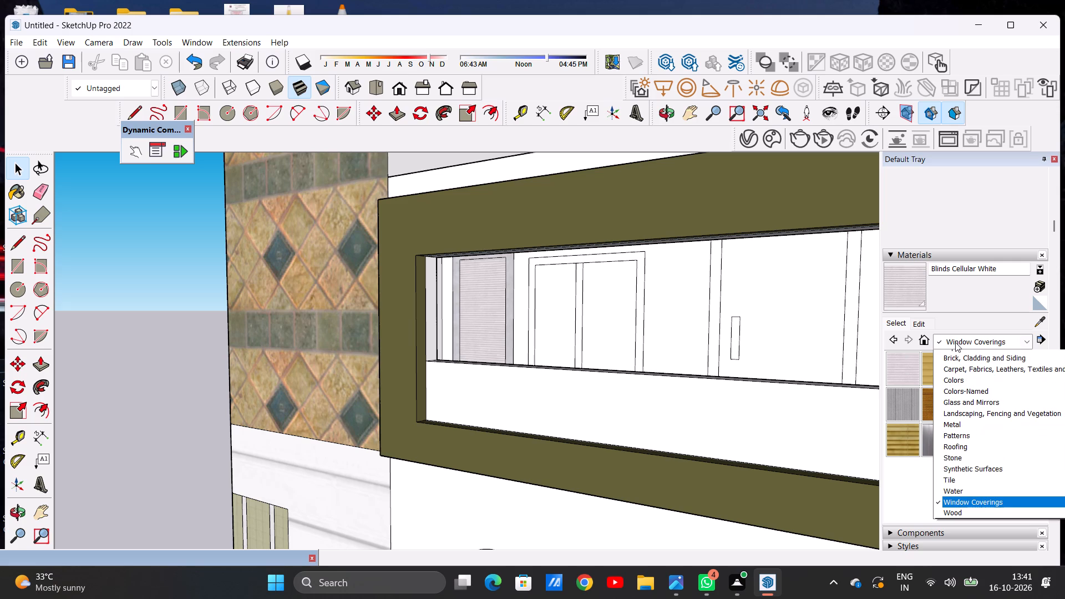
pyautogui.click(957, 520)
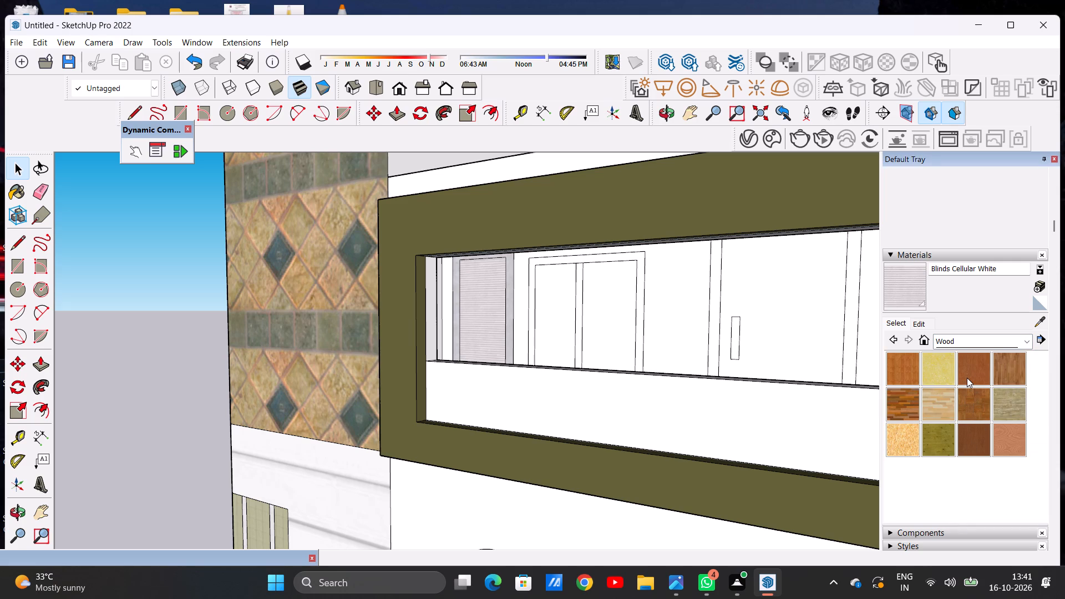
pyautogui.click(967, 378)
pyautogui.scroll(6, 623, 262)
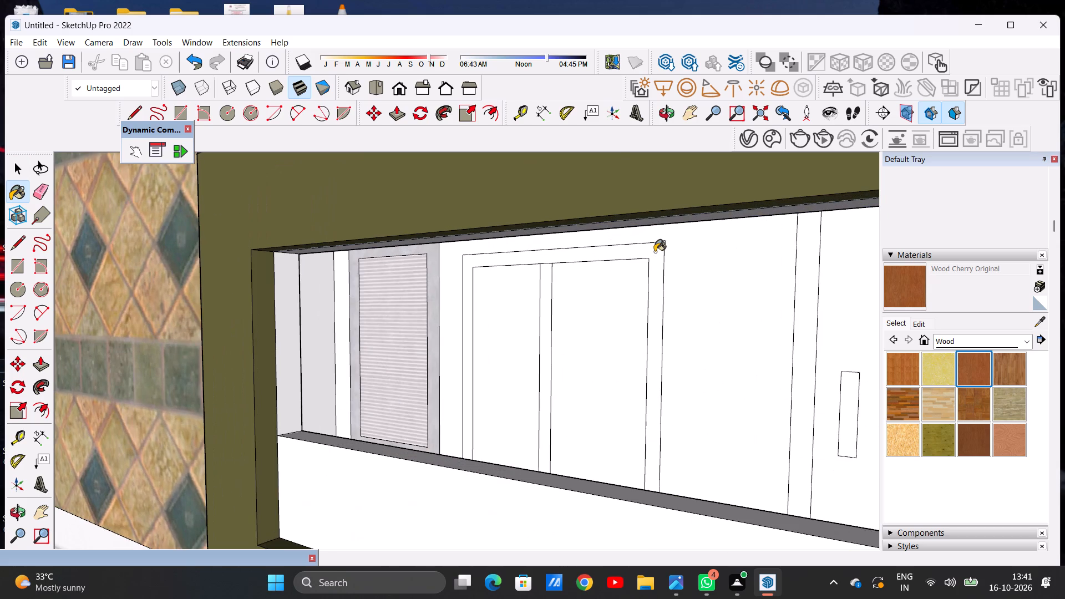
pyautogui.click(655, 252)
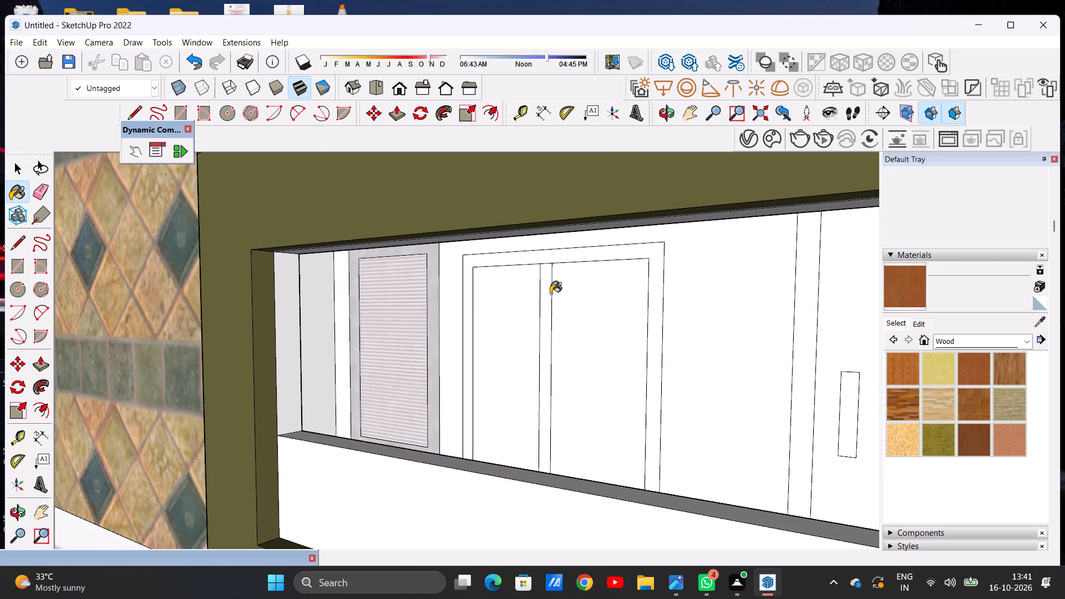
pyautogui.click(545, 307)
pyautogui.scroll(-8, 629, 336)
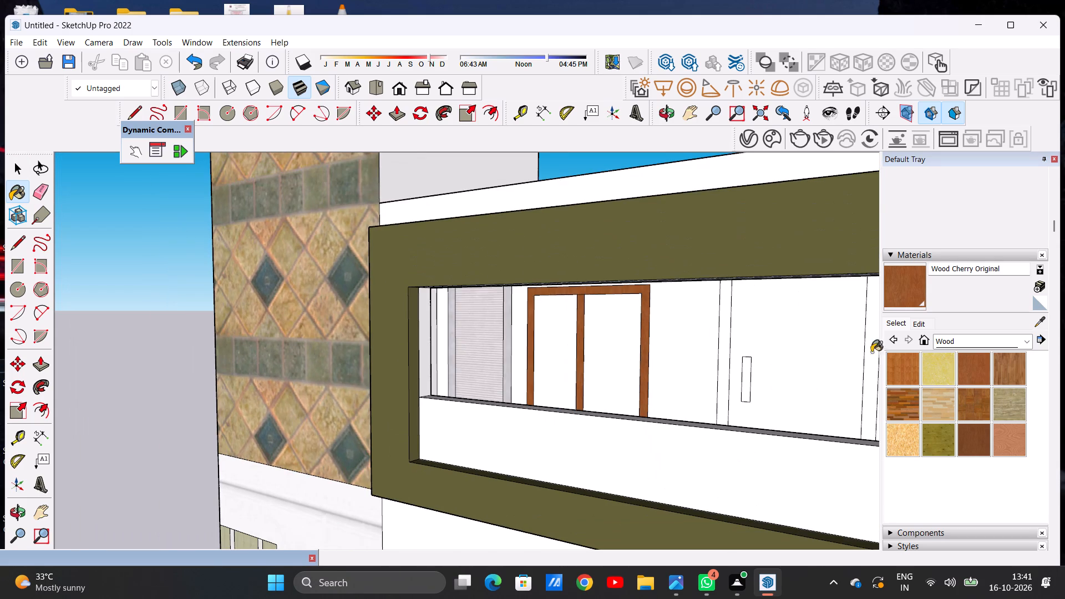
# Repaint the top-floor balcony's two-panel frame and central mullion with Wood Veneer 01 from the Wood collection.
pyautogui.click(975, 444)
pyautogui.scroll(9, 644, 312)
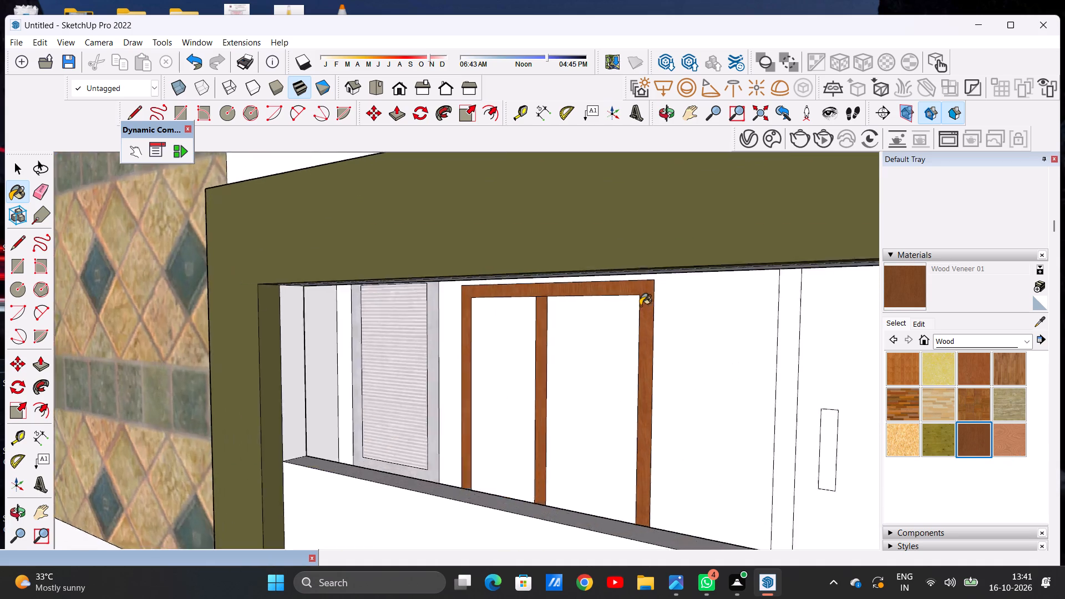
pyautogui.scroll(3, 640, 306)
pyautogui.click(646, 284)
pyautogui.click(484, 314)
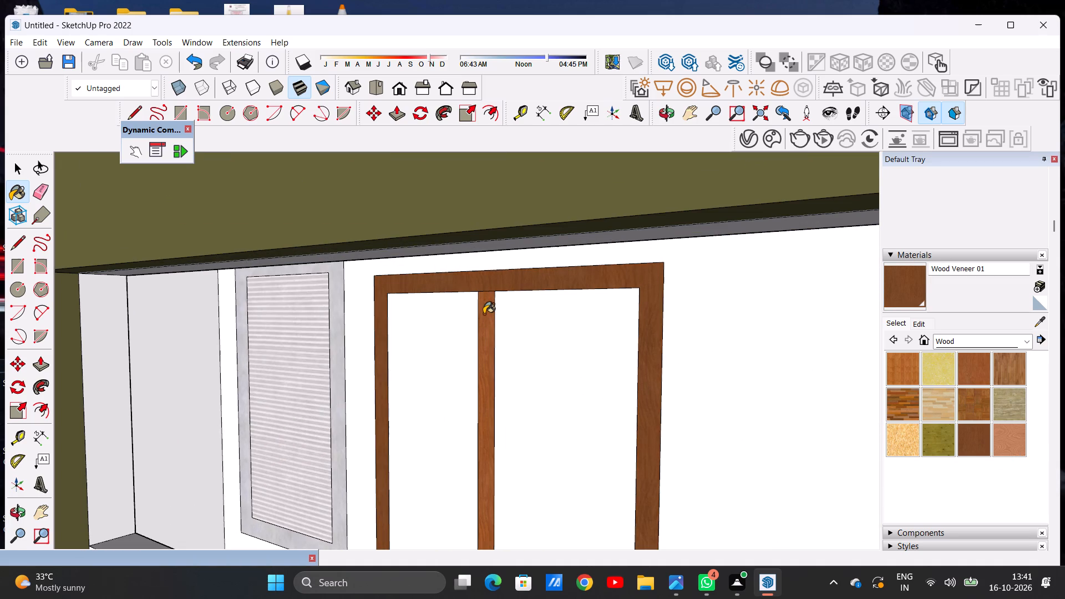
# Paint the two-panel frame and mullion behind the rounded balcony opening, one floor below the top, with Wood Veneer 01.
pyautogui.scroll(-20, 586, 321)
pyautogui.scroll(-1, 586, 321)
pyautogui.scroll(7, 585, 407)
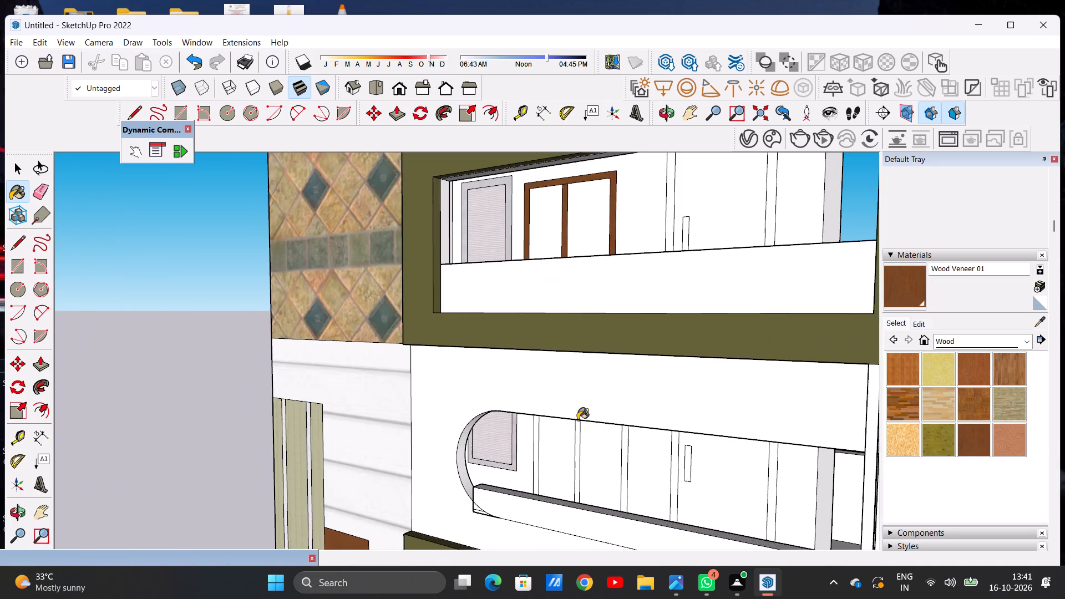
pyautogui.scroll(-5, 600, 311)
pyautogui.scroll(9, 594, 427)
pyautogui.scroll(-1, 620, 398)
pyautogui.scroll(3, 620, 398)
pyautogui.scroll(3, 651, 349)
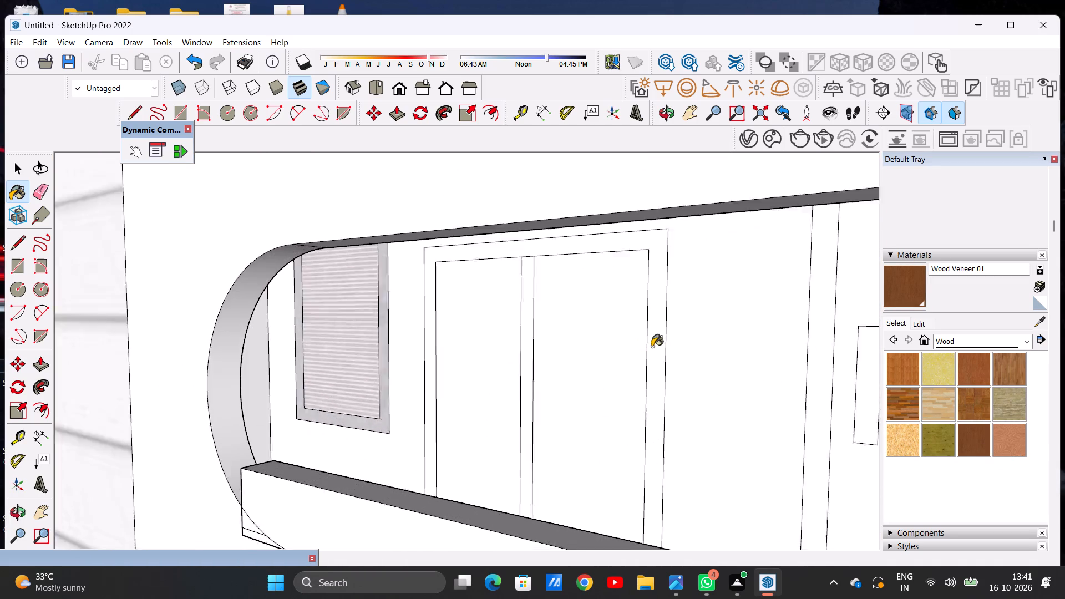
pyautogui.scroll(2, 652, 347)
pyautogui.click(658, 322)
pyautogui.click(502, 370)
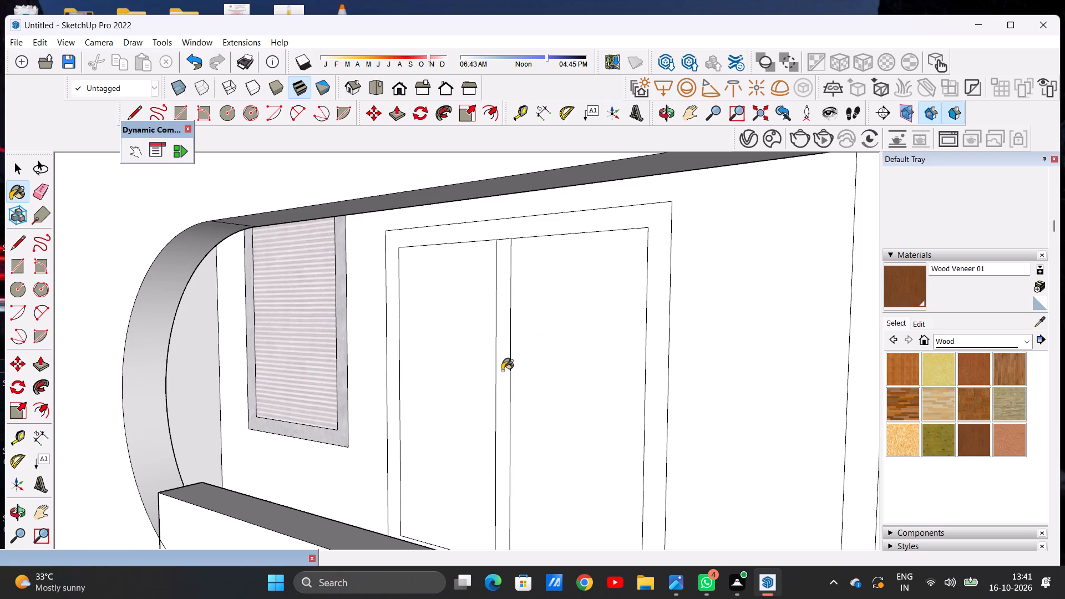
# Paint the matching two-panel frame and mullion two floors below the top with Wood Veneer 01.
pyautogui.scroll(-20, 538, 326)
pyautogui.scroll(-3, 538, 326)
pyautogui.scroll(8, 524, 402)
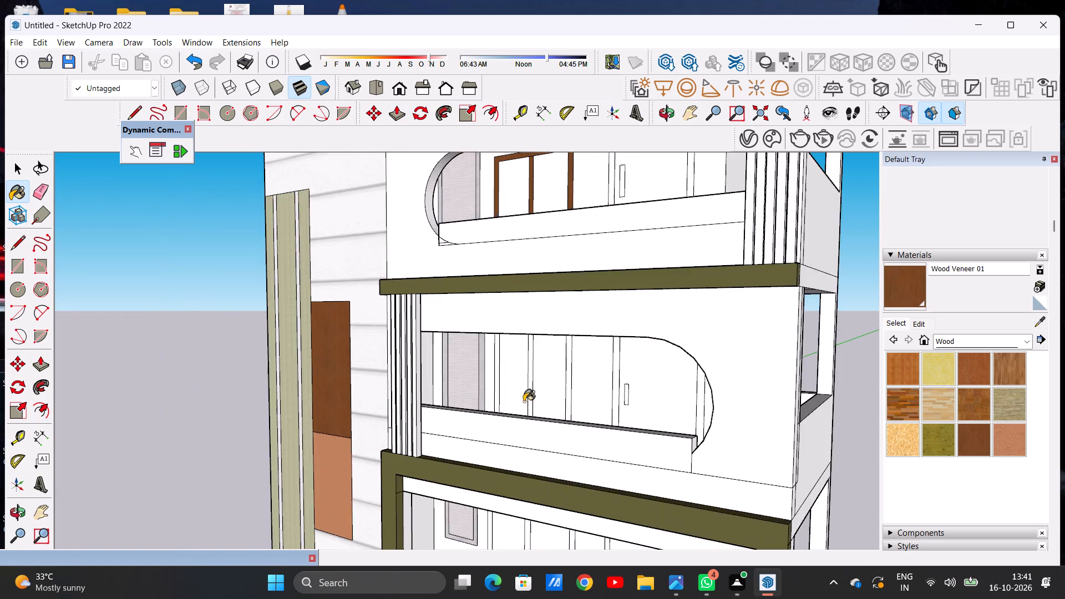
pyautogui.scroll(11, 545, 384)
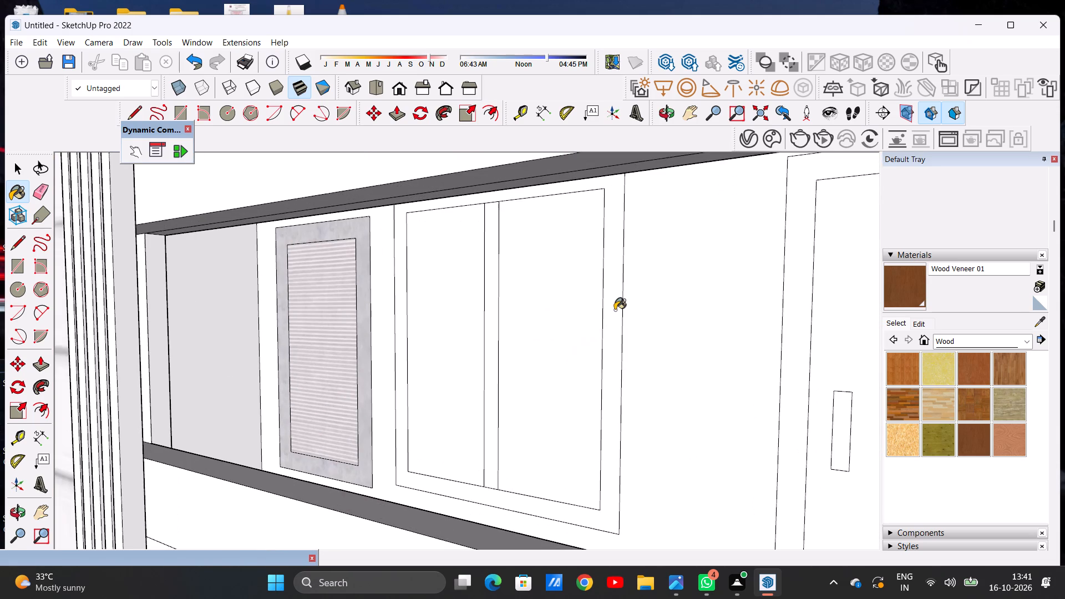
pyautogui.click(615, 310)
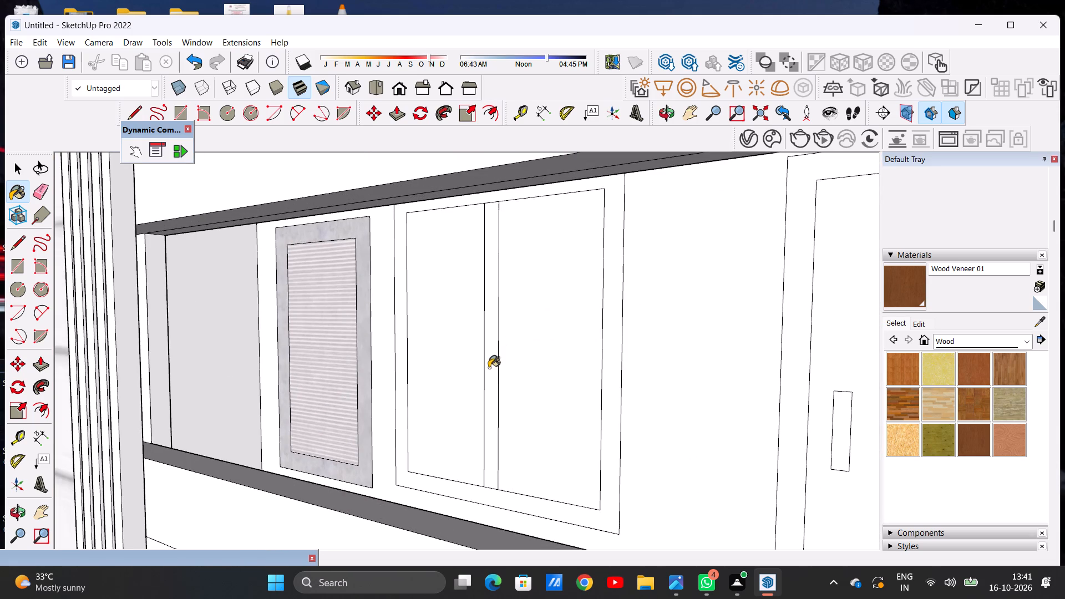
pyautogui.click(489, 369)
# Paint the two-panel frame and mullion behind the olive-framed balcony just above the ground floor with Wood Veneer 01.
pyautogui.scroll(-18, 544, 326)
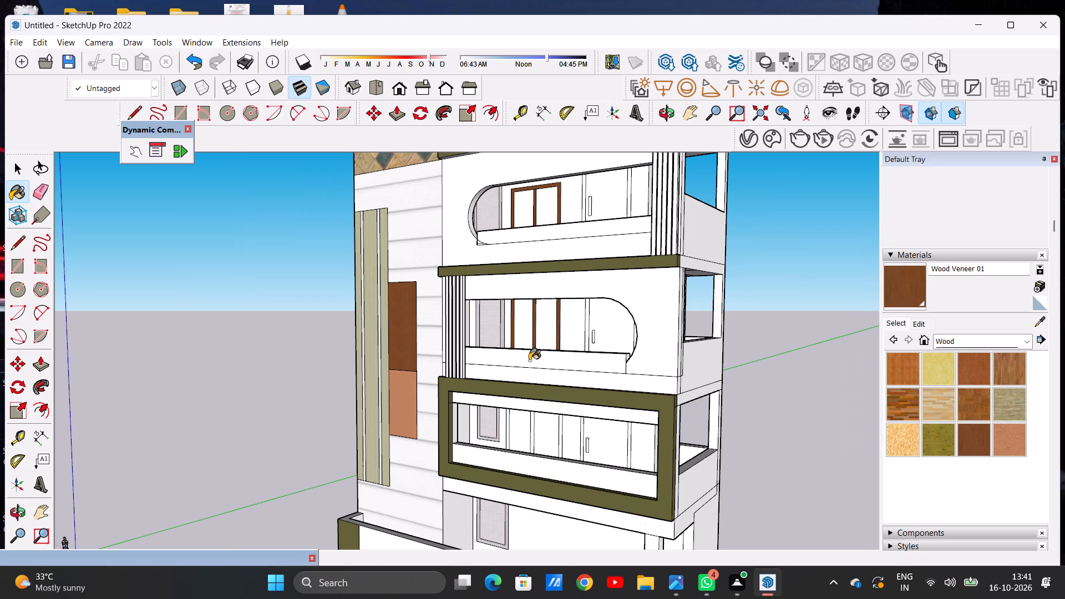
pyautogui.scroll(16, 554, 430)
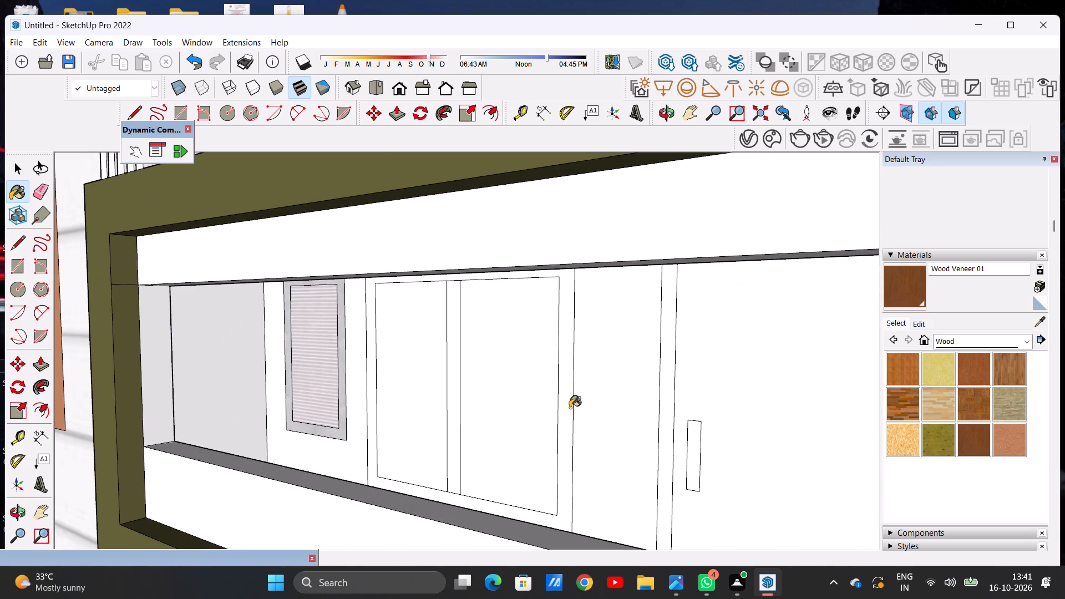
pyautogui.click(564, 400)
pyautogui.click(451, 409)
pyautogui.scroll(-4, 507, 378)
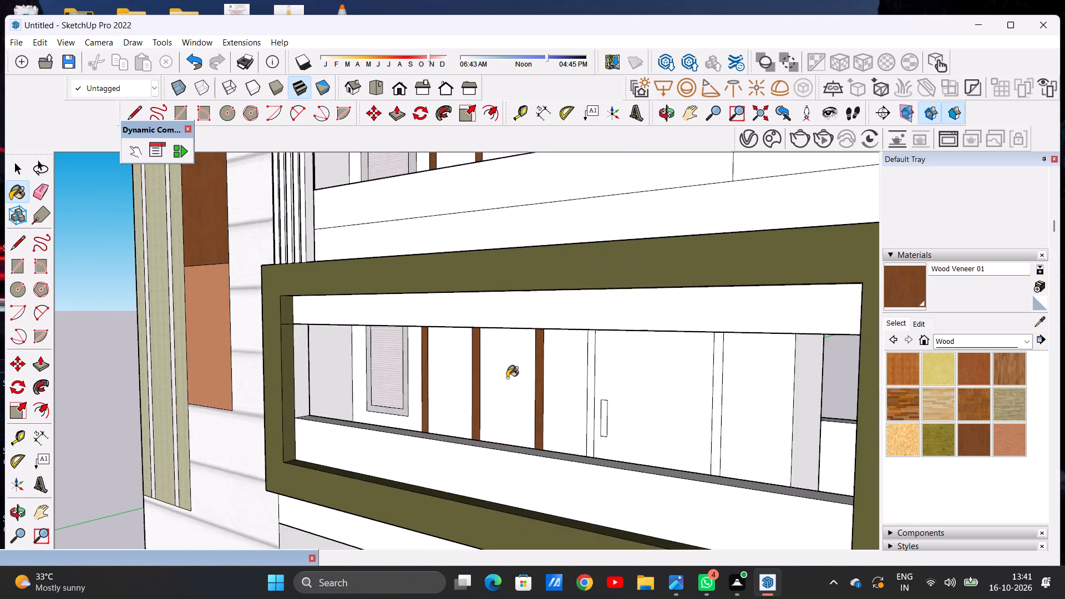
pyautogui.scroll(-16, 507, 378)
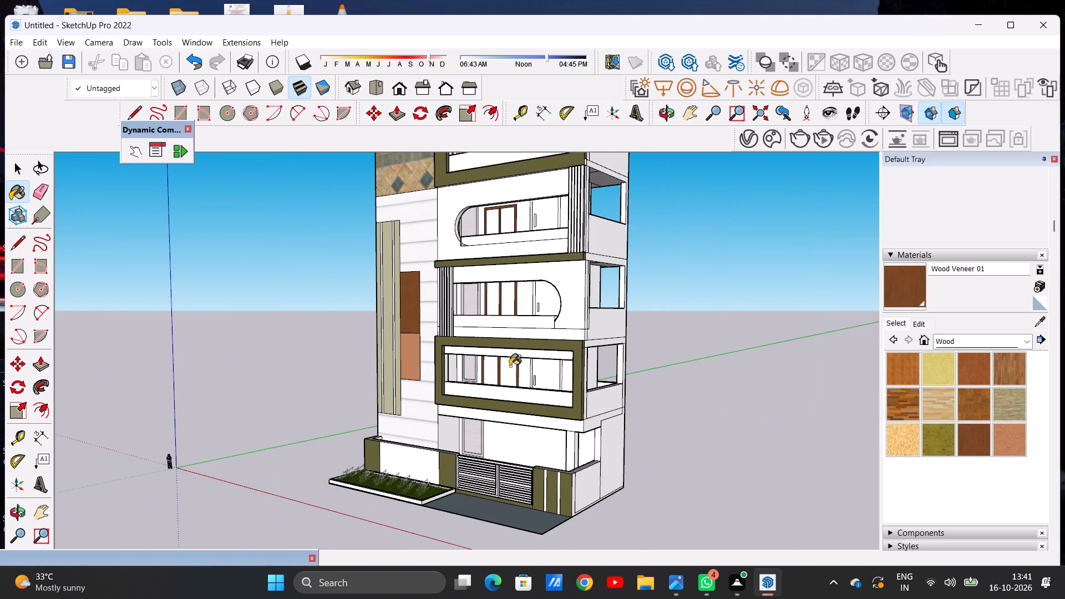
# Paint both panes of the wooden frame behind the olive-framed balcony just above the ground floor with Window Covering 02 from Window Coverings.
pyautogui.press('space')
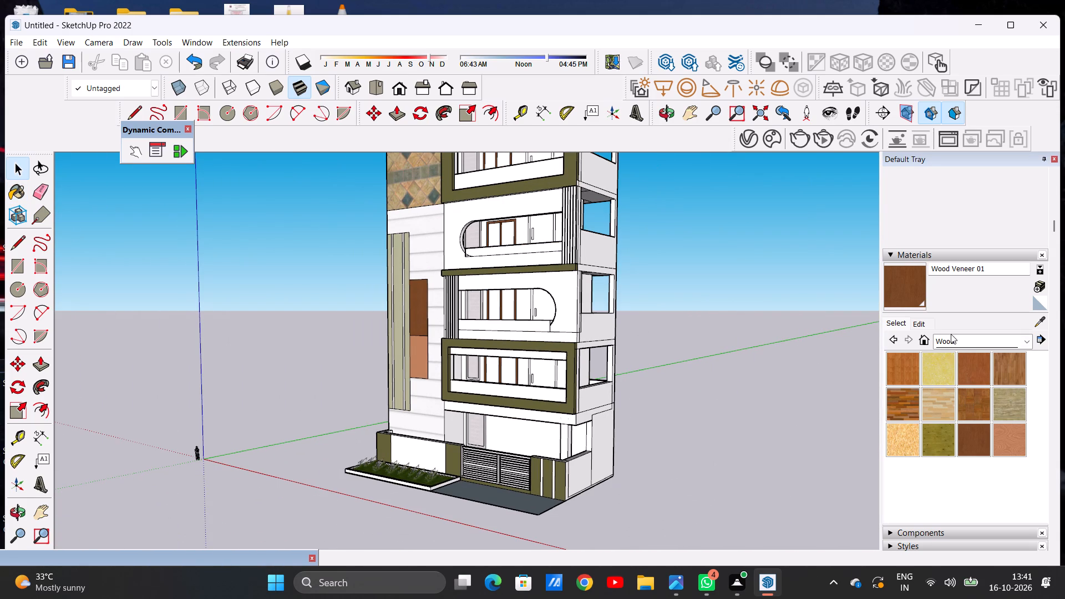
pyautogui.click(951, 337)
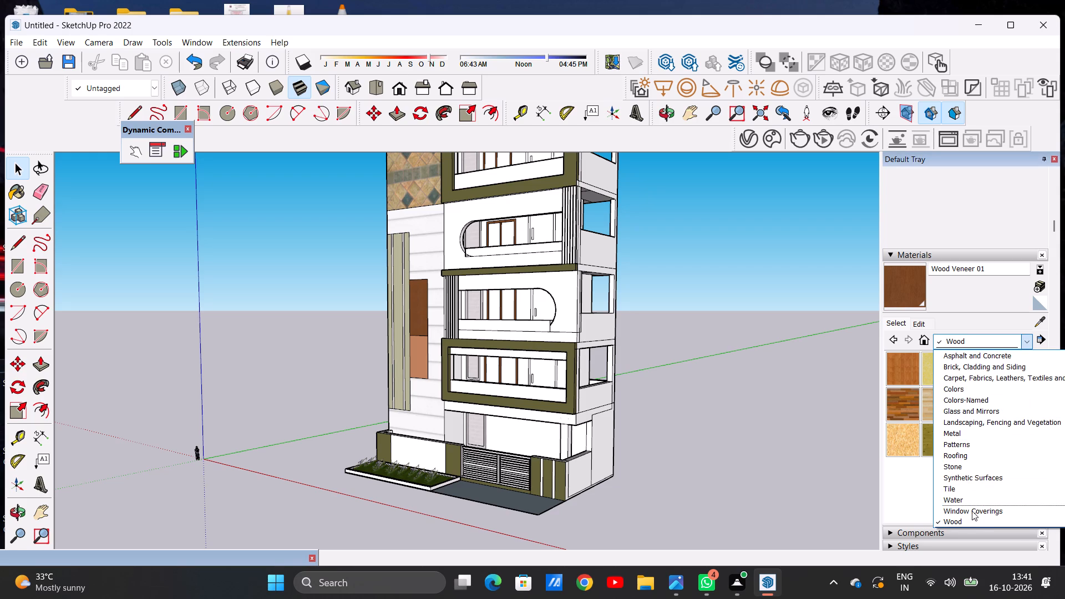
pyautogui.click(972, 511)
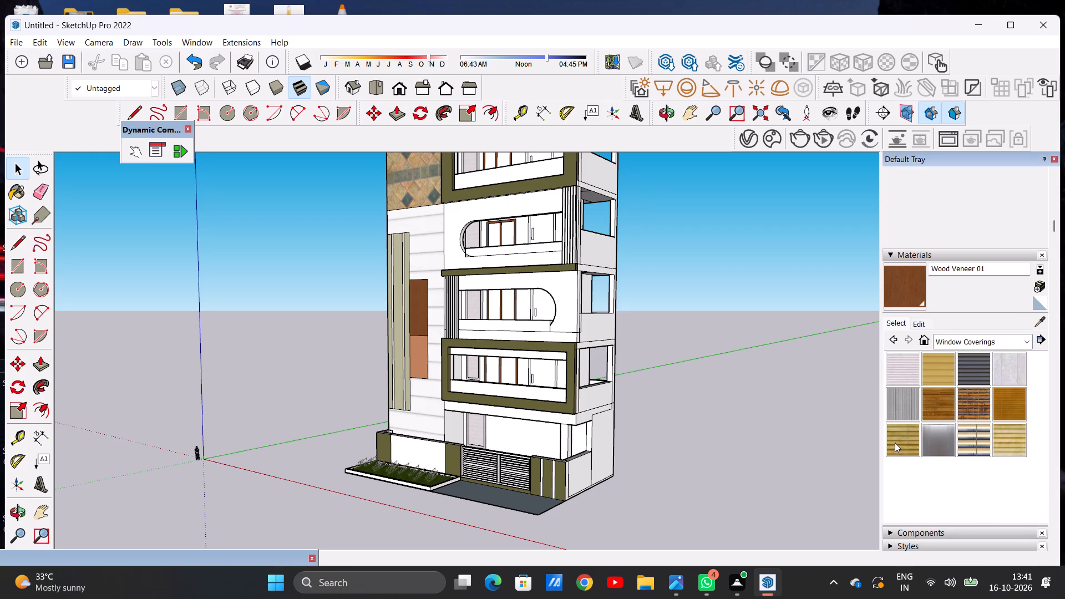
pyautogui.scroll(-1, 971, 411)
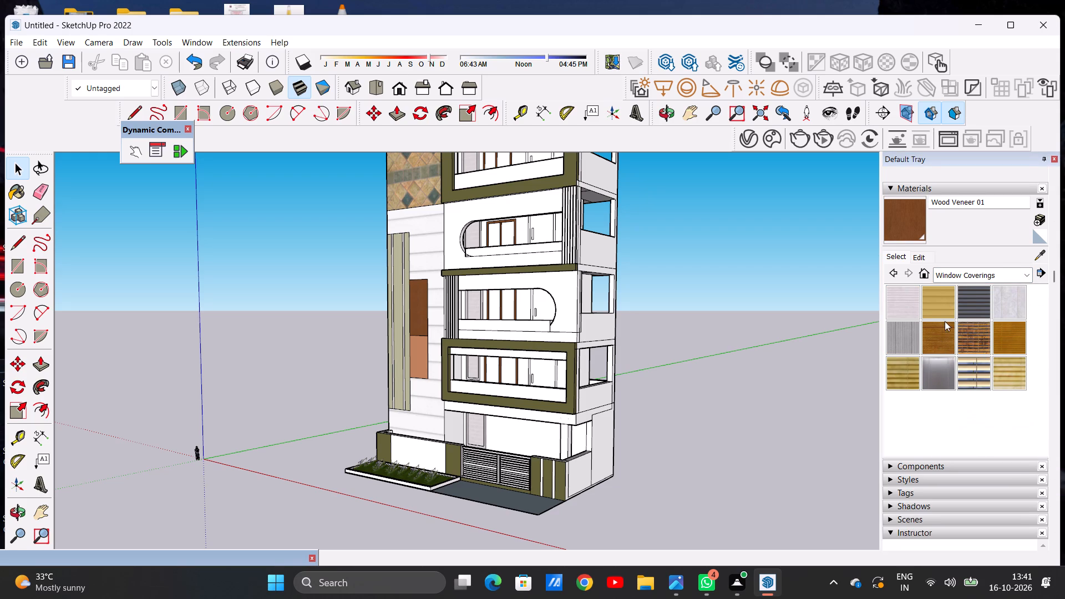
pyautogui.click(1002, 367)
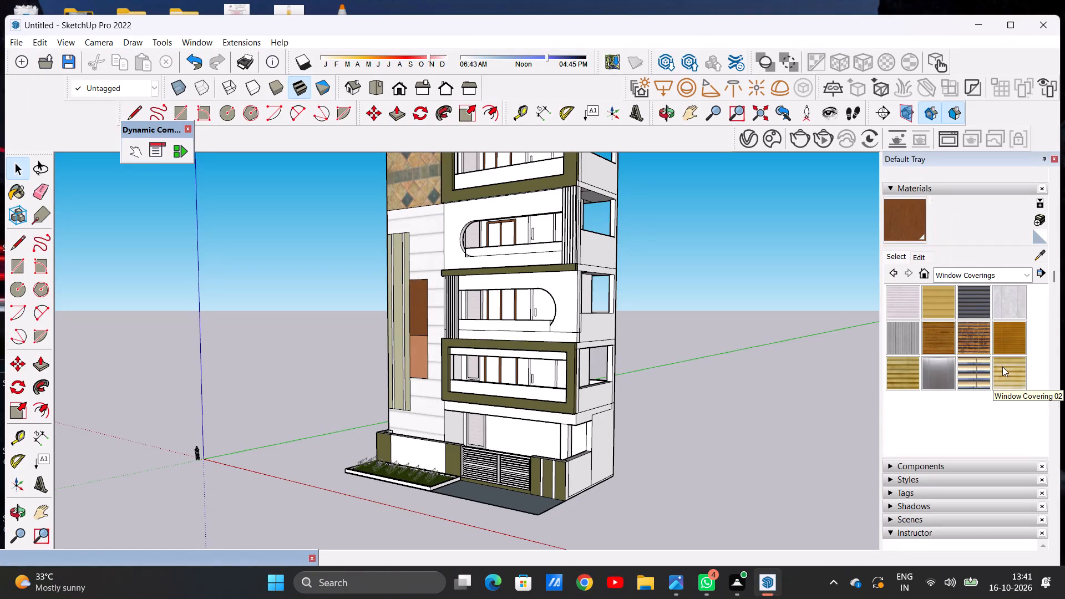
pyautogui.scroll(18, 490, 374)
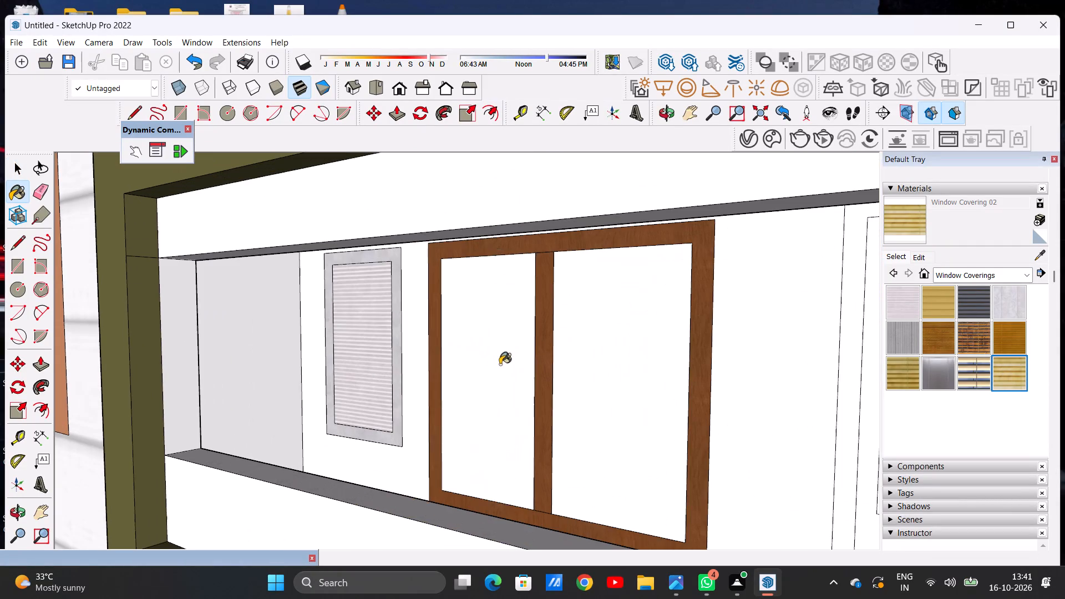
pyautogui.scroll(1, 500, 364)
pyautogui.click(476, 372)
pyautogui.scroll(7, 503, 400)
pyautogui.click(693, 394)
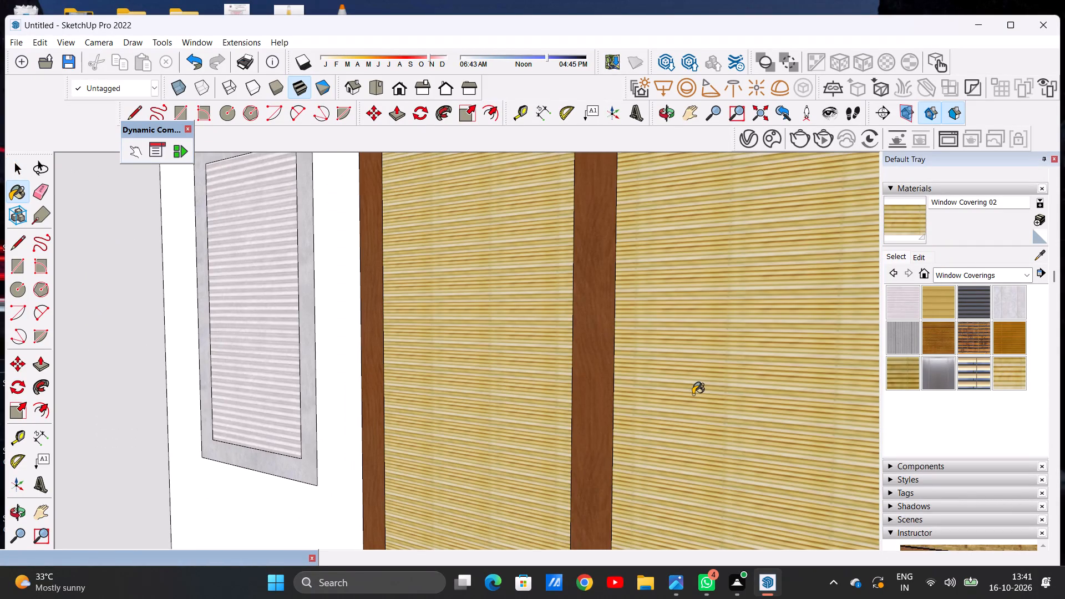
# Set the Window Covering 02 texture height to 3', keeping its proportions locked.
pyautogui.scroll(-16, 633, 422)
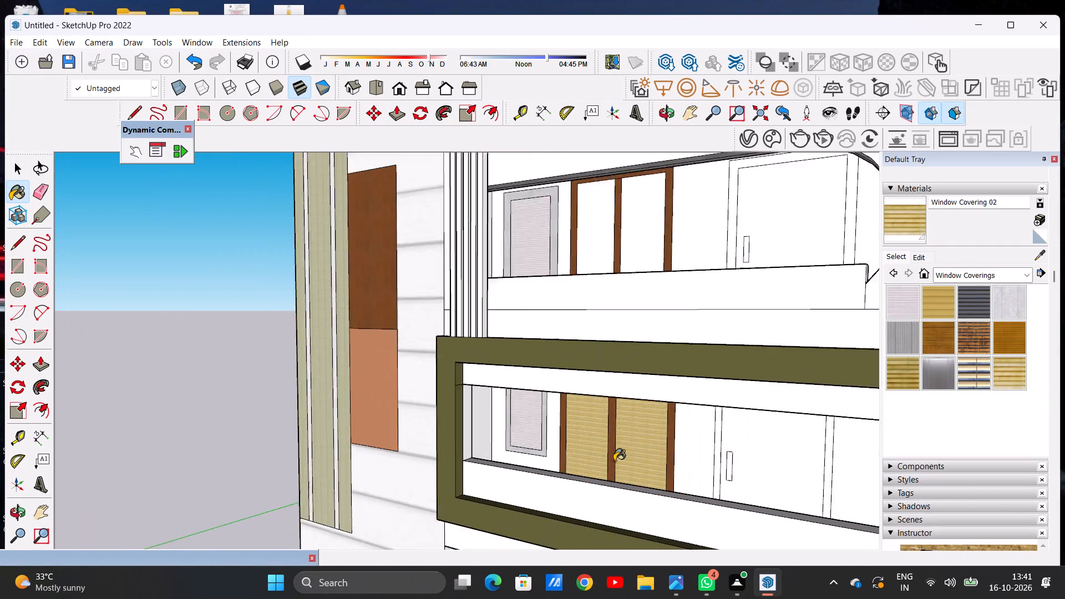
pyautogui.scroll(-11, 614, 461)
pyautogui.scroll(17, 626, 466)
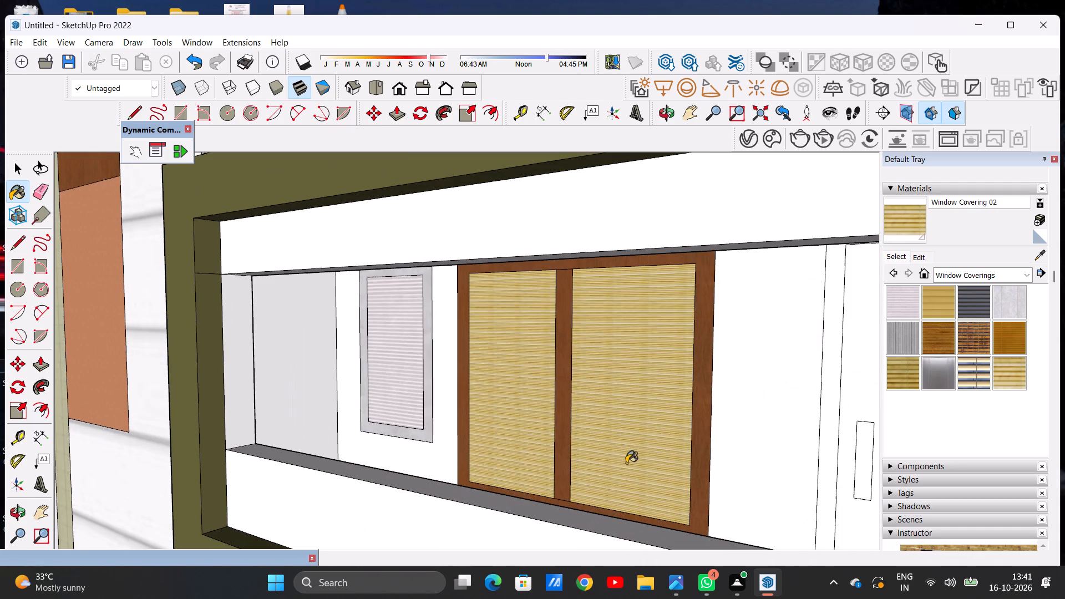
pyautogui.click(917, 261)
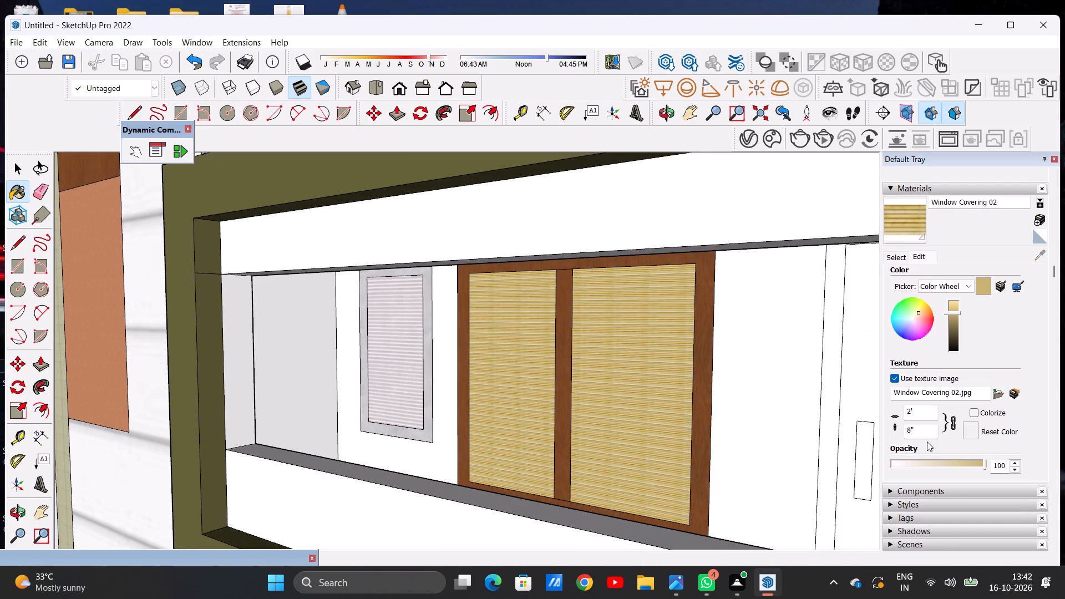
pyautogui.click(915, 430)
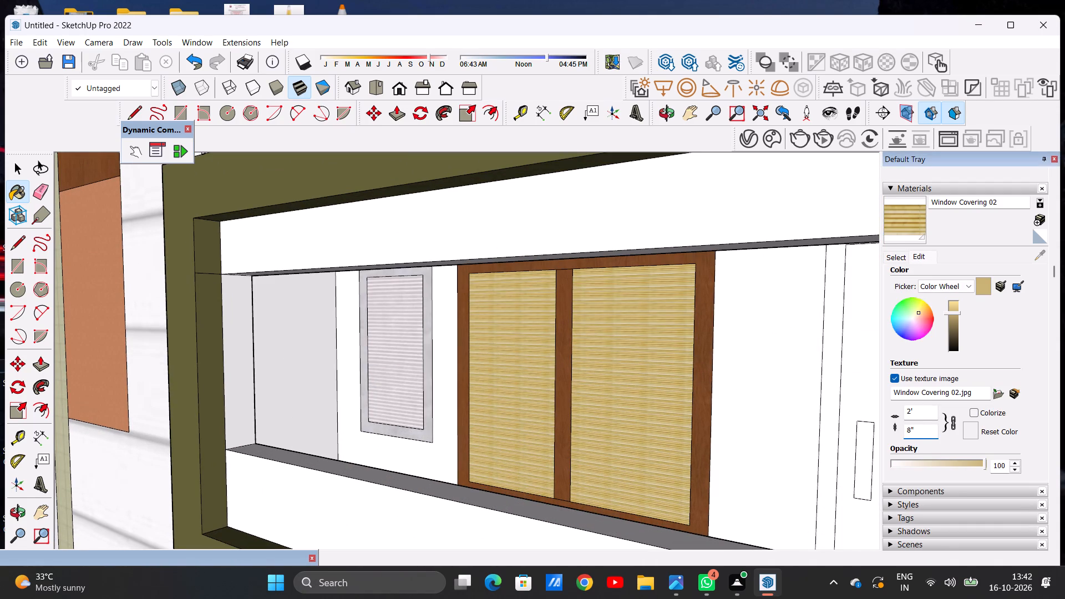
pyautogui.press('BackSpace')
pyautogui.press('BackSpace')
pyautogui.press('BackSpace')
pyautogui.press('BackSpace')
pyautogui.press('BackSpace')
pyautogui.press('BackSpace')
pyautogui.press('BackSpace')
pyautogui.press('BackSpace')
pyautogui.press('BackSpace')
pyautogui.press('BackSpace')
pyautogui.press('BackSpace')
pyautogui.write("1'")
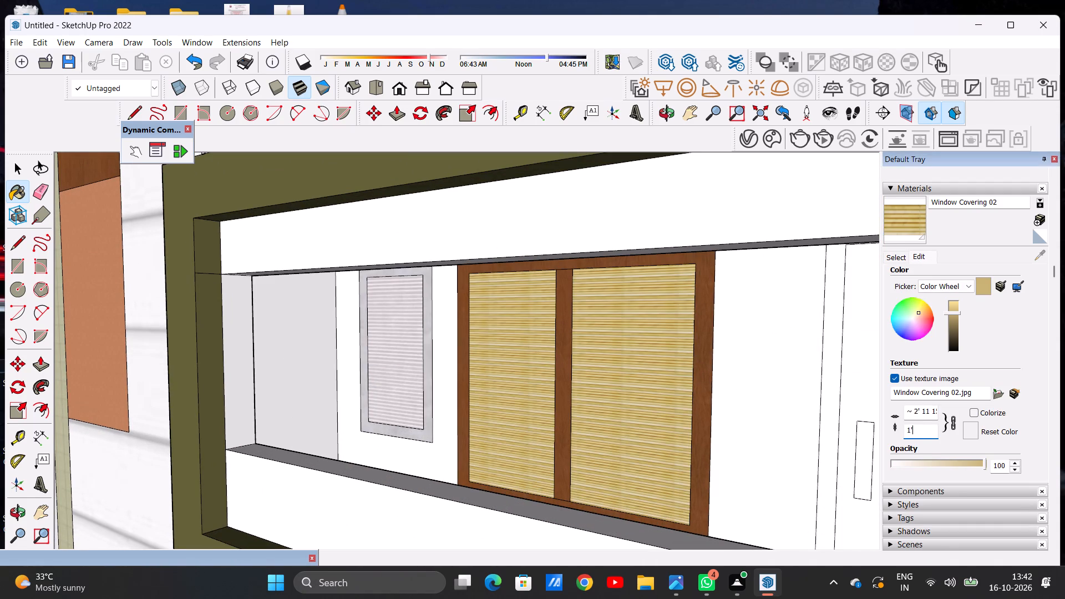
pyautogui.press('BackSpace')
pyautogui.press('BackSpace')
pyautogui.press('BackSpace')
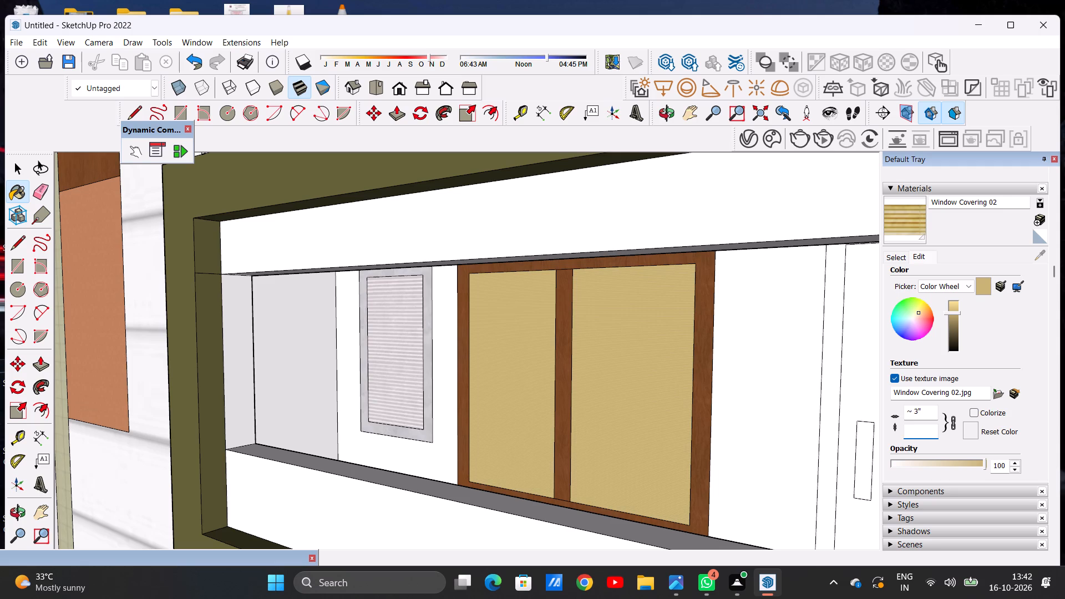
pyautogui.write("3'")
pyautogui.press('Return')
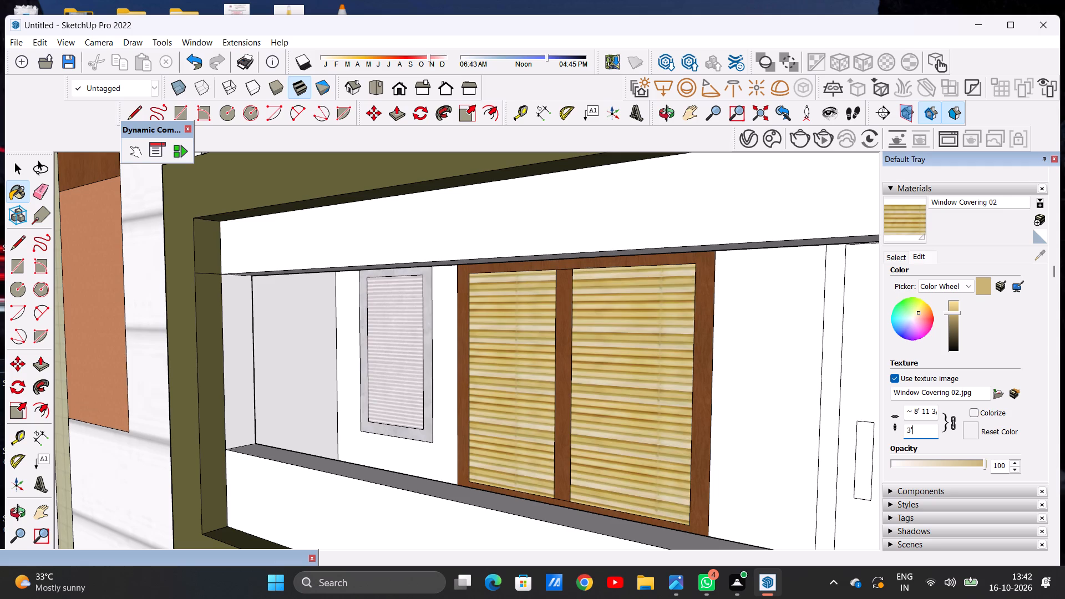
# Paint both panes of the wooden frame two floors below the top with Window Covering 02.
pyautogui.scroll(-14, 464, 440)
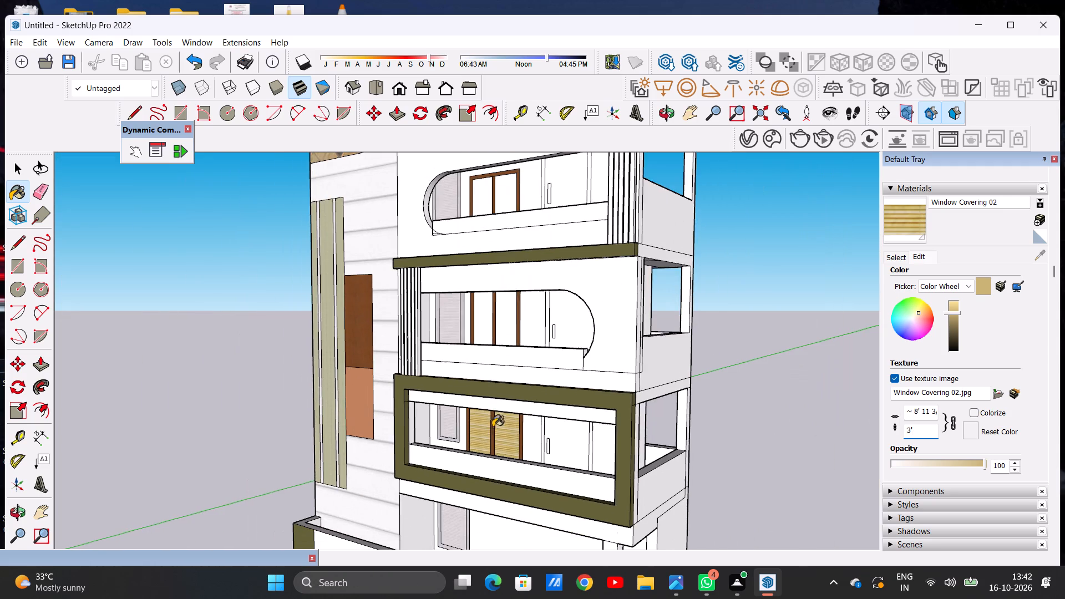
pyautogui.scroll(12, 466, 304)
pyautogui.click(487, 317)
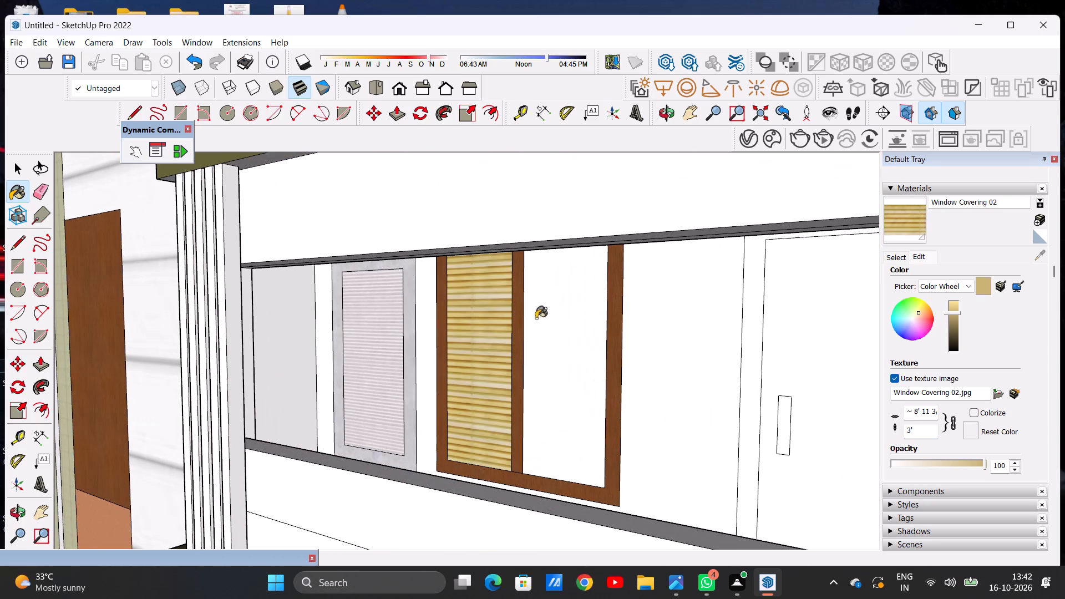
pyautogui.click(553, 322)
# Paint both panes of the wooden frame behind the rounded balcony opening, one floor below the top, with Window Covering 02.
pyautogui.scroll(-17, 561, 362)
pyautogui.scroll(5, 565, 256)
pyautogui.scroll(-1, 565, 256)
pyautogui.scroll(7, 565, 256)
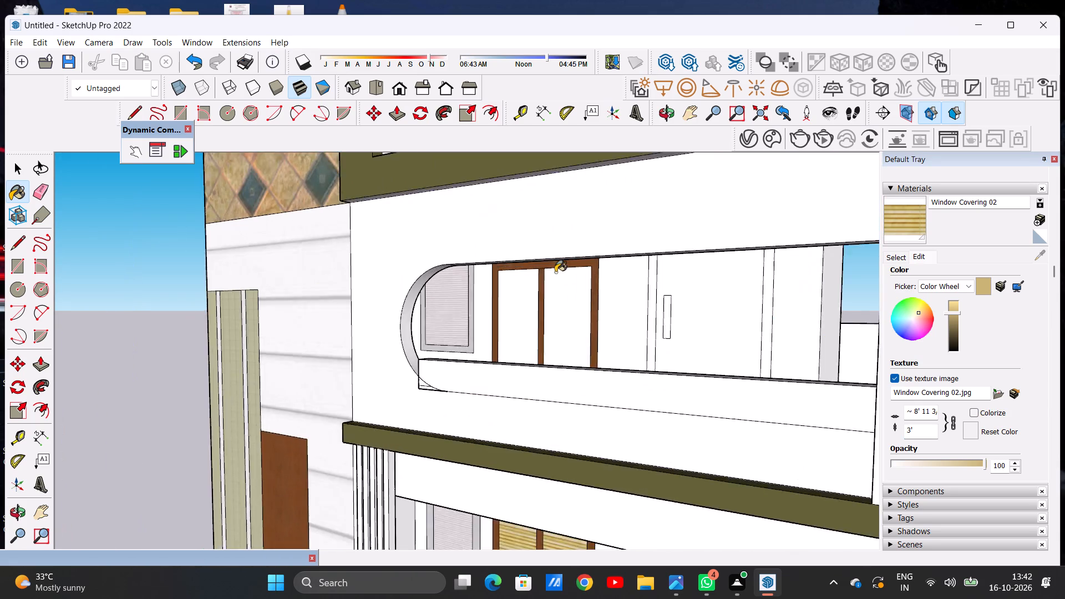
pyautogui.scroll(5, 555, 272)
pyautogui.click(517, 302)
pyautogui.click(571, 296)
# Paint both panes of the top-floor balcony's wooden frame with Window Covering 02 and leave the Paint Bucket tool.
pyautogui.scroll(-10, 566, 377)
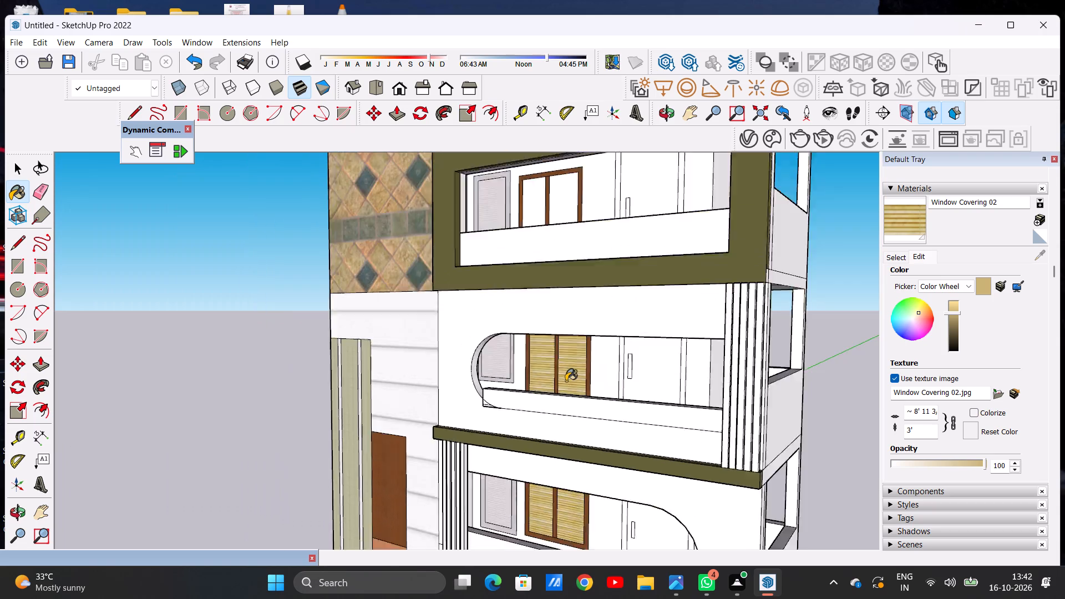
pyautogui.scroll(-9, 566, 381)
pyautogui.scroll(19, 553, 276)
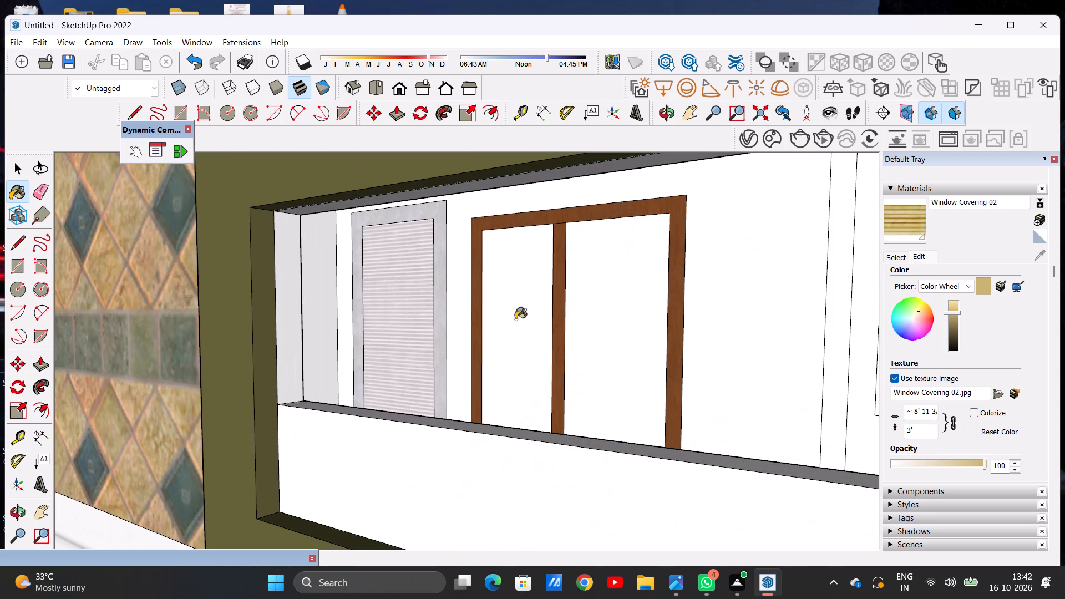
pyautogui.click(515, 319)
pyautogui.click(589, 322)
pyautogui.scroll(-17, 589, 327)
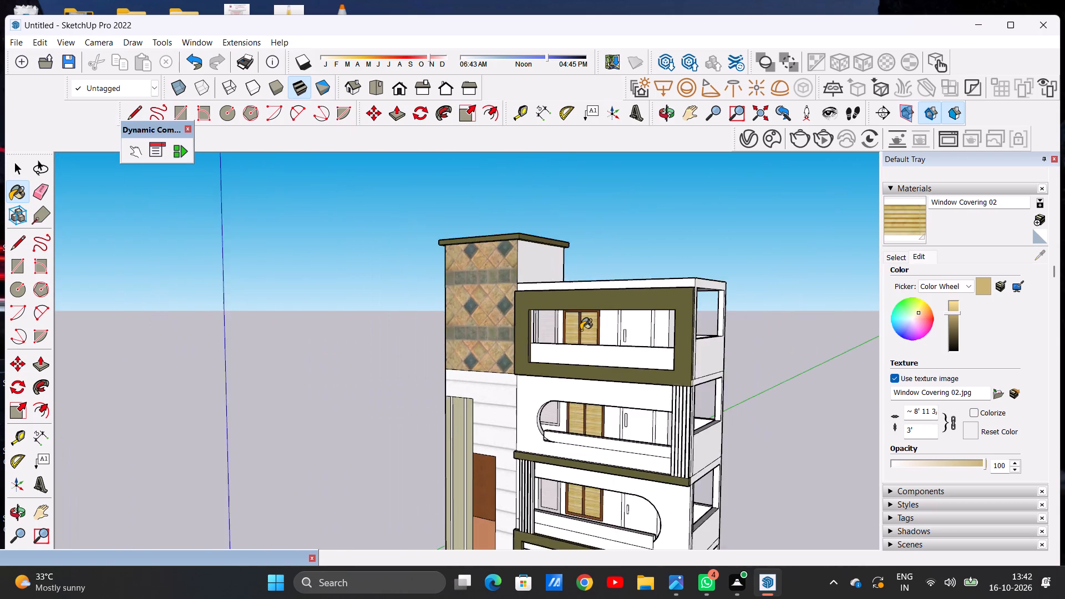
pyautogui.scroll(-5, 581, 330)
pyautogui.press('space')
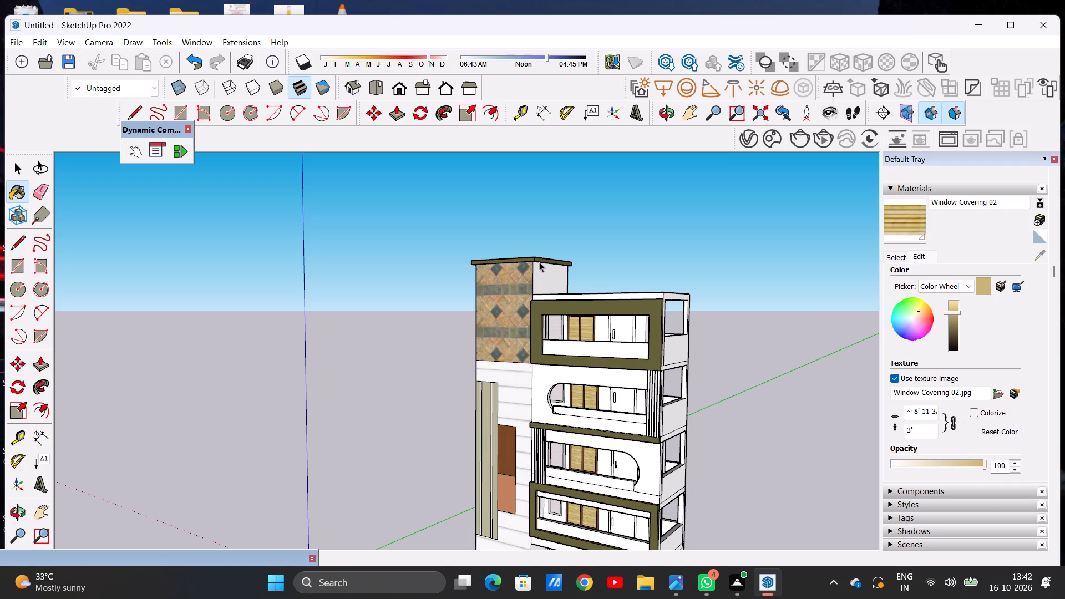
# Choose Wood Veneer 01 from the Wood collection as the paint material, with the top-floor balcony door in view.
pyautogui.scroll(-7, 572, 322)
pyautogui.scroll(15, 606, 331)
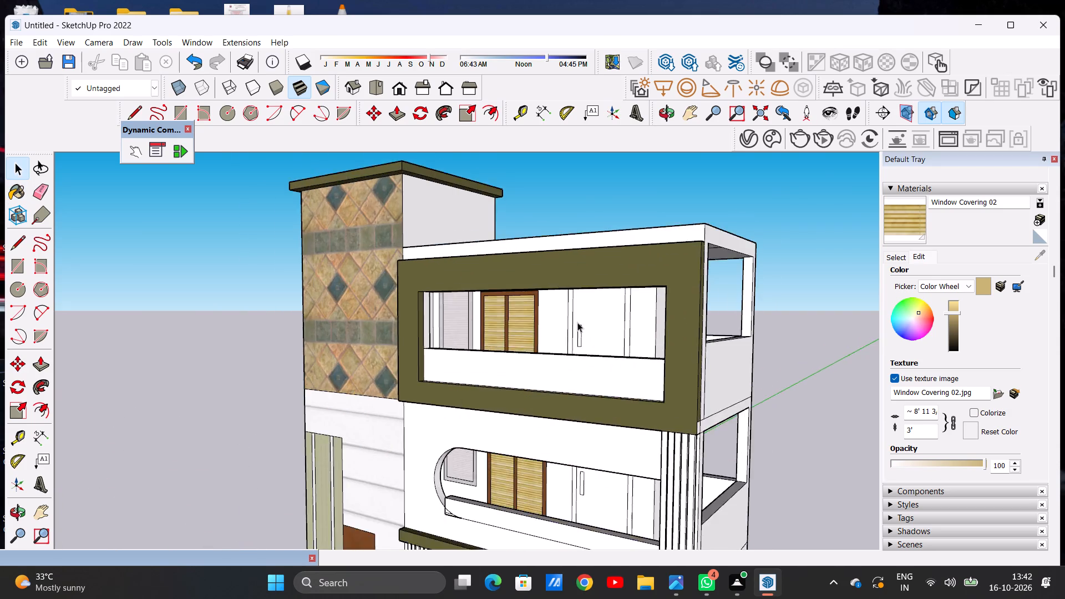
pyautogui.scroll(6, 577, 322)
pyautogui.moveTo(575, 319); pyautogui.dragTo(670, 299, button='middle')
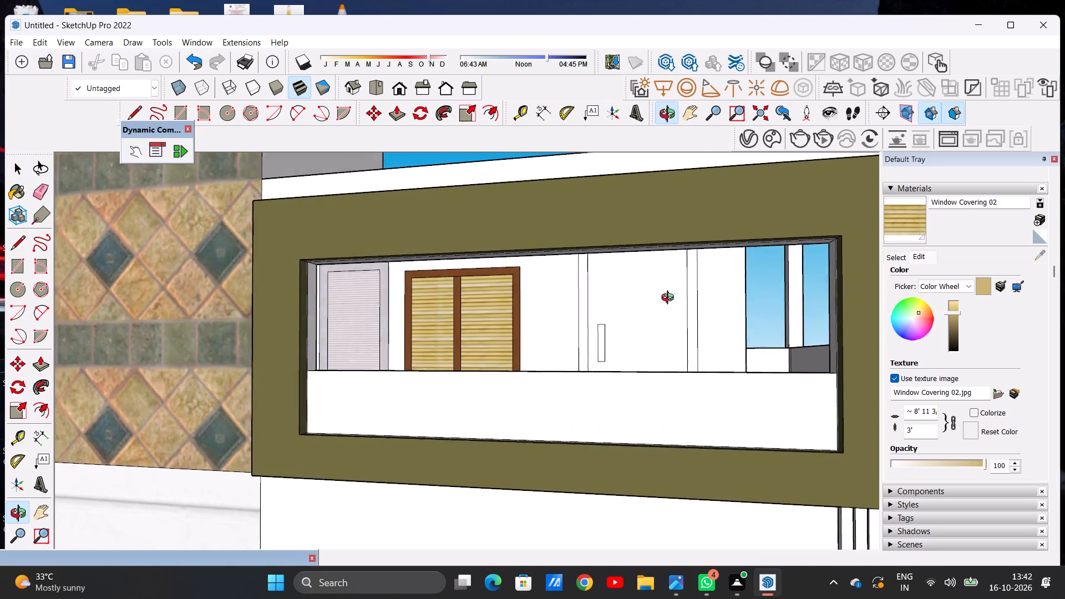
pyautogui.moveTo(670, 299); pyautogui.dragTo(660, 289, button='middle')
pyautogui.scroll(1, 666, 285)
pyautogui.scroll(-1, 666, 285)
pyautogui.scroll(4, 666, 285)
pyautogui.scroll(-8, 608, 292)
pyautogui.moveTo(613, 309); pyautogui.dragTo(607, 351, button='middle')
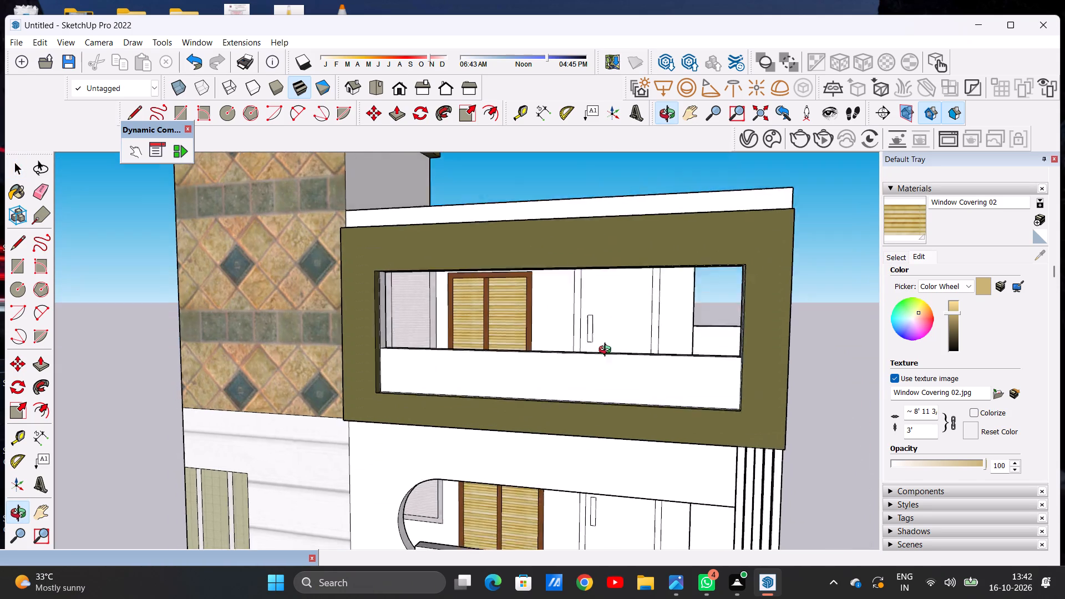
pyautogui.moveTo(607, 351); pyautogui.dragTo(649, 349, button='middle')
pyautogui.scroll(4, 610, 298)
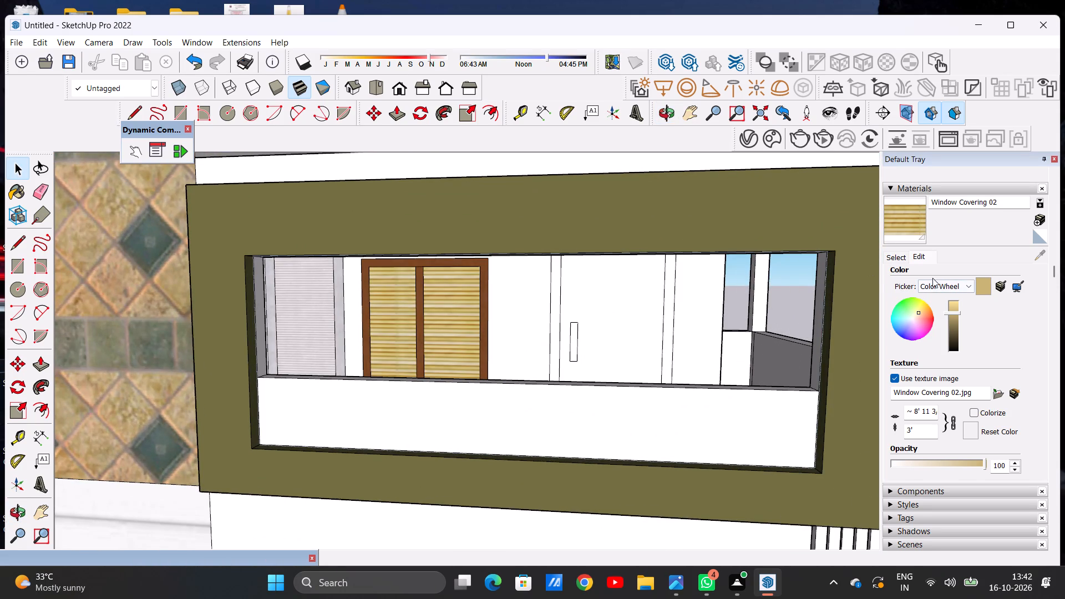
pyautogui.click(891, 255)
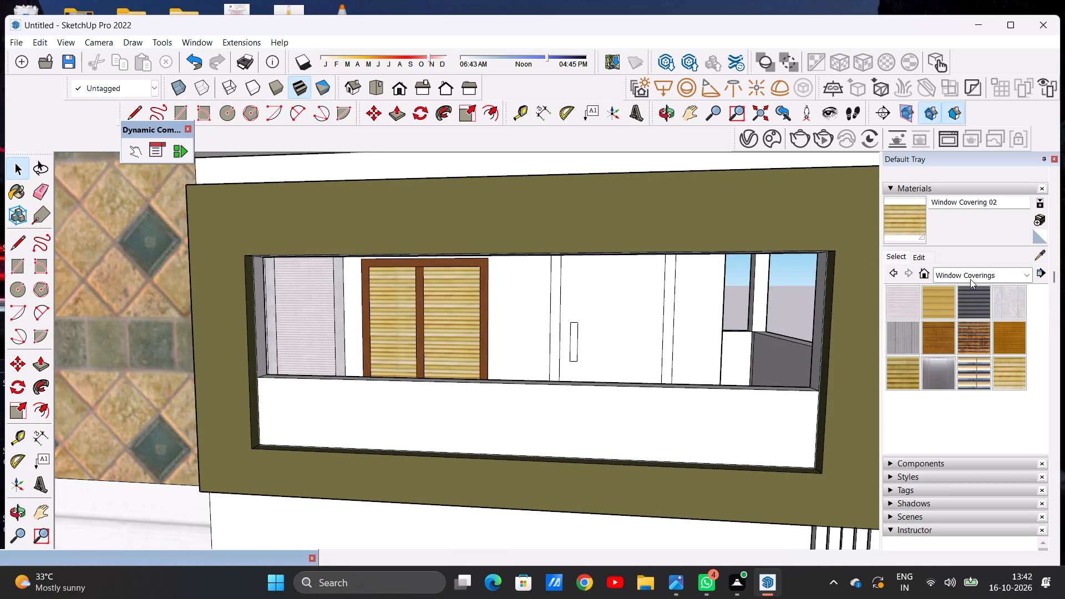
pyautogui.click(957, 272)
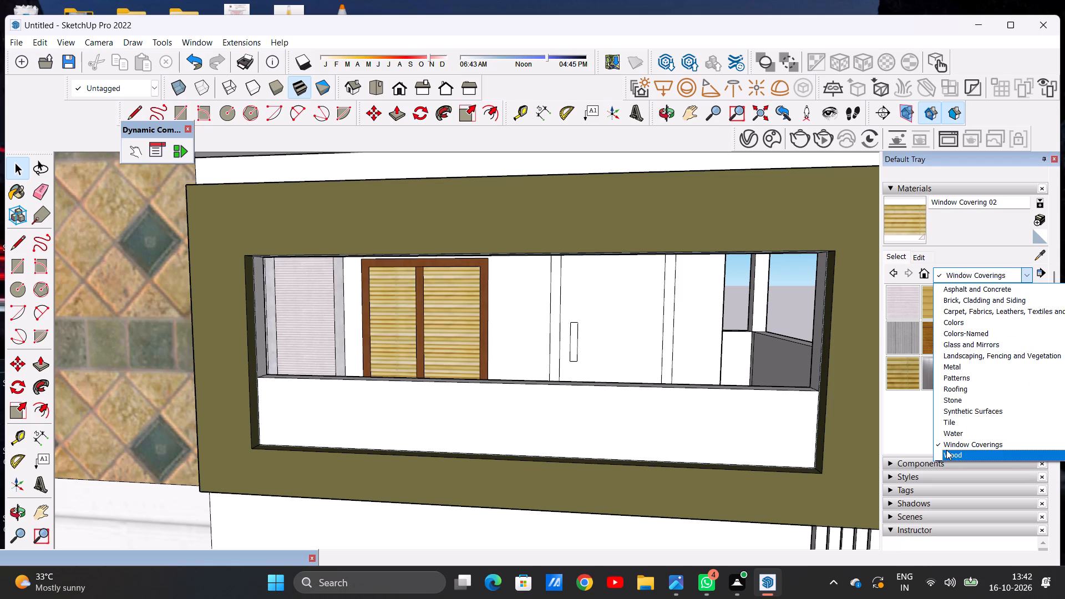
pyautogui.click(946, 450)
pyautogui.click(965, 377)
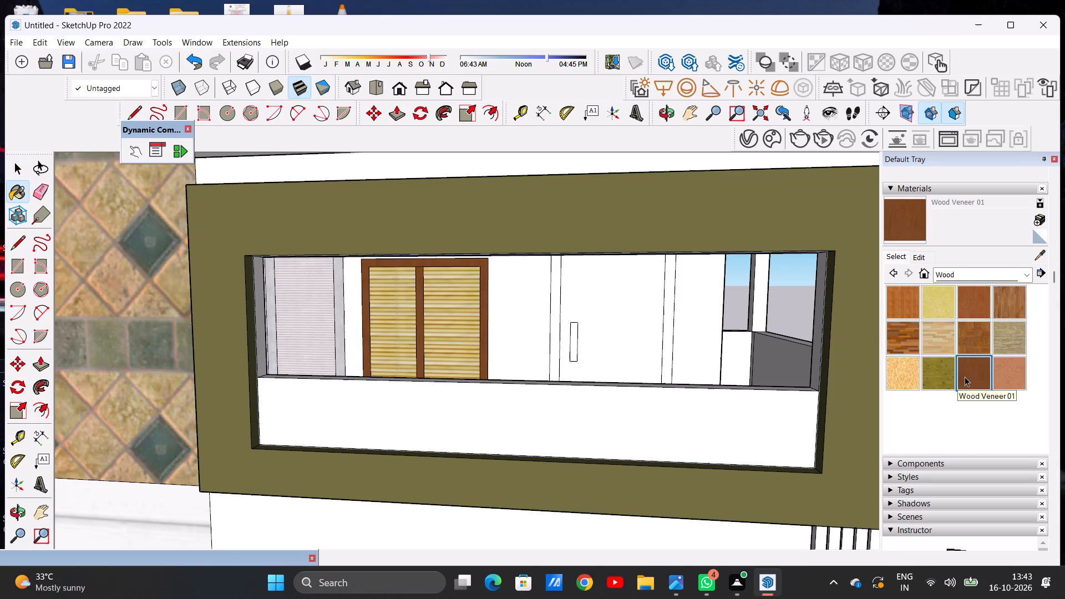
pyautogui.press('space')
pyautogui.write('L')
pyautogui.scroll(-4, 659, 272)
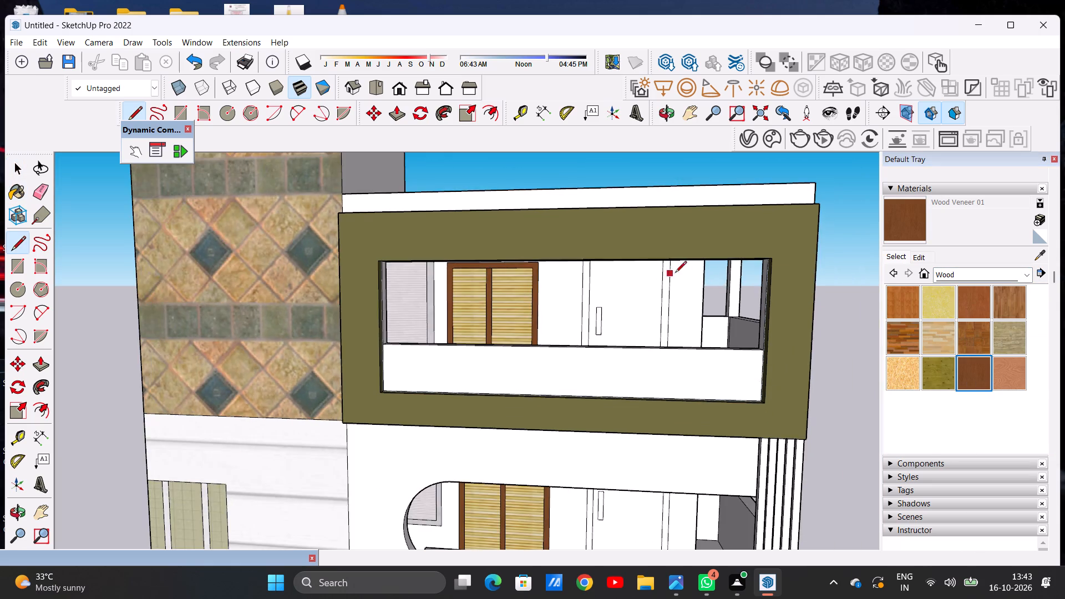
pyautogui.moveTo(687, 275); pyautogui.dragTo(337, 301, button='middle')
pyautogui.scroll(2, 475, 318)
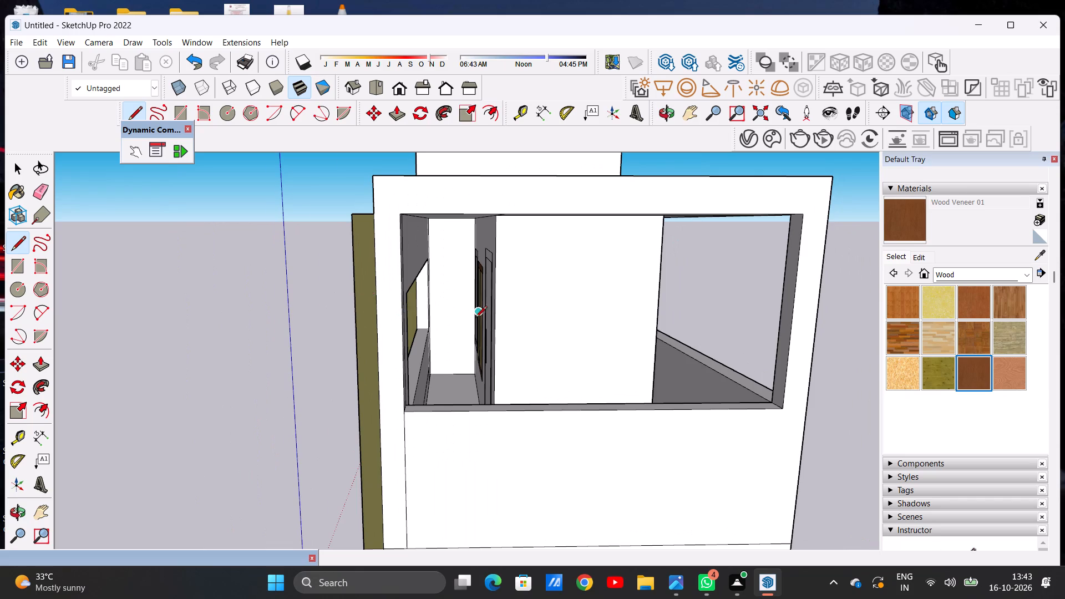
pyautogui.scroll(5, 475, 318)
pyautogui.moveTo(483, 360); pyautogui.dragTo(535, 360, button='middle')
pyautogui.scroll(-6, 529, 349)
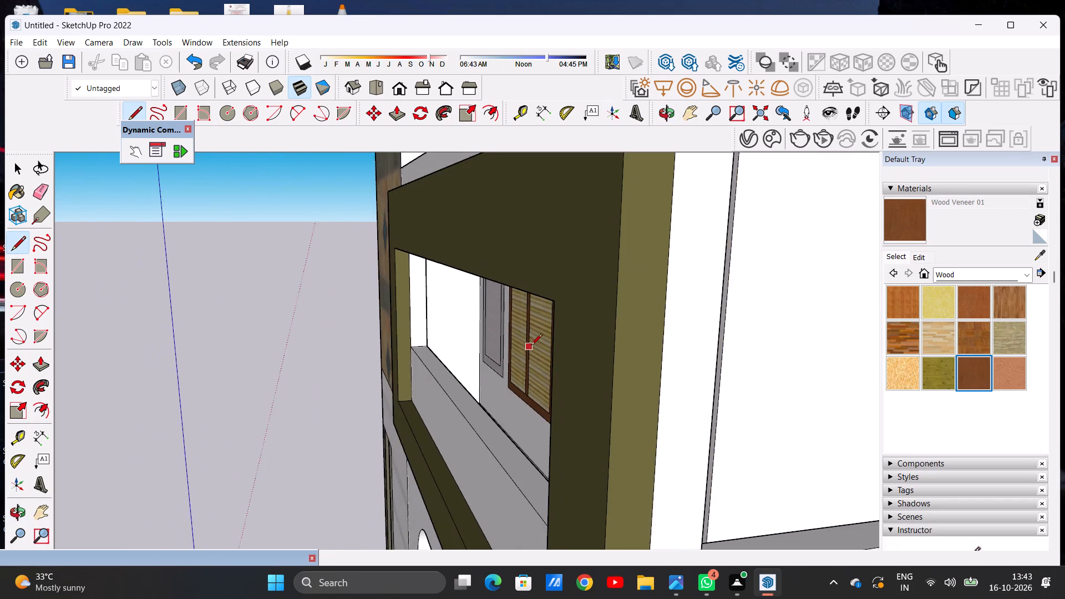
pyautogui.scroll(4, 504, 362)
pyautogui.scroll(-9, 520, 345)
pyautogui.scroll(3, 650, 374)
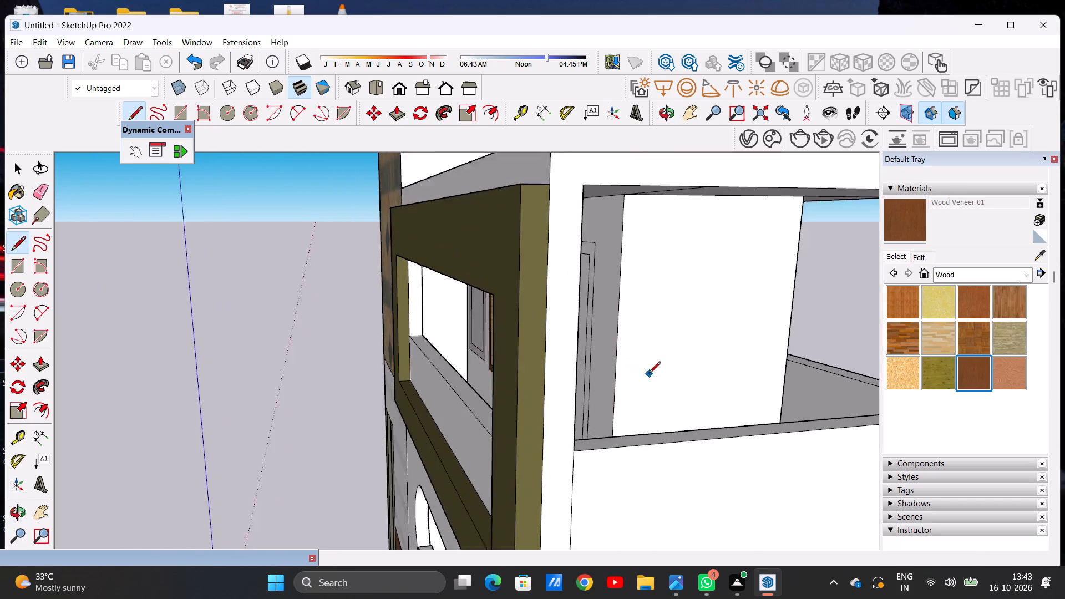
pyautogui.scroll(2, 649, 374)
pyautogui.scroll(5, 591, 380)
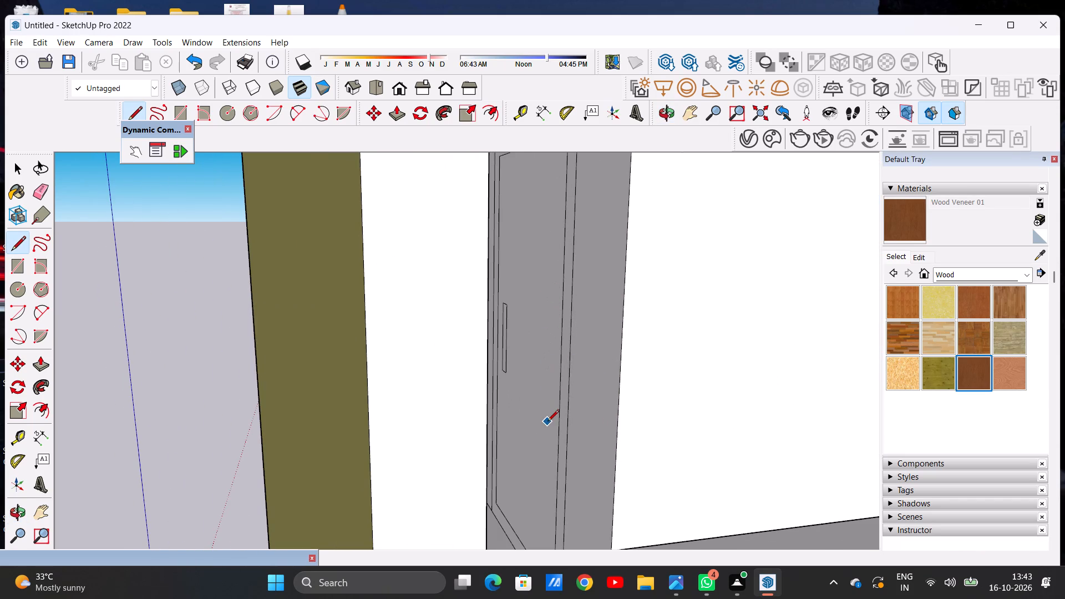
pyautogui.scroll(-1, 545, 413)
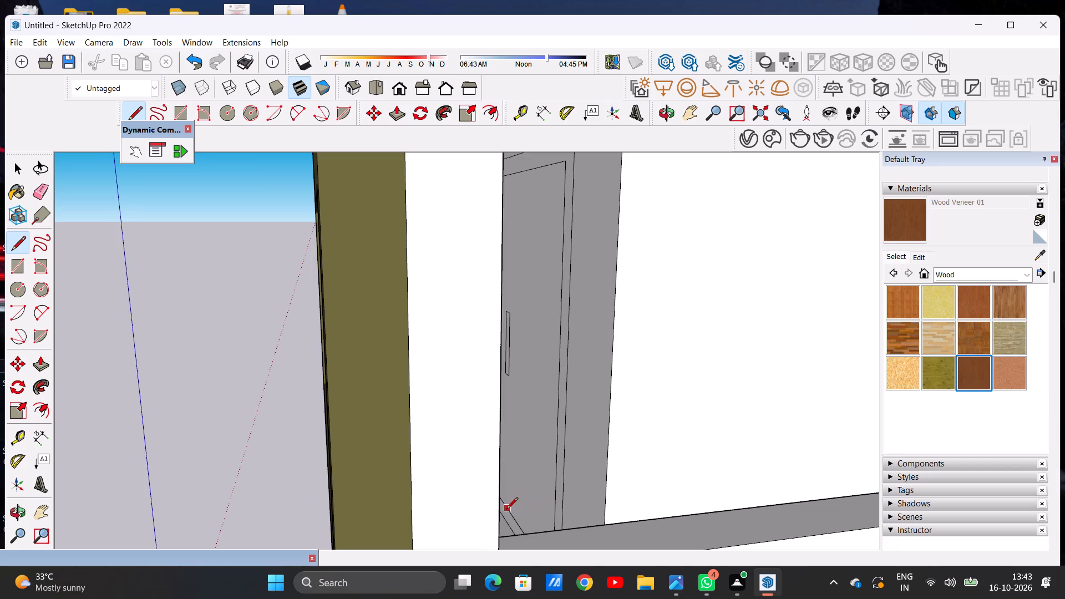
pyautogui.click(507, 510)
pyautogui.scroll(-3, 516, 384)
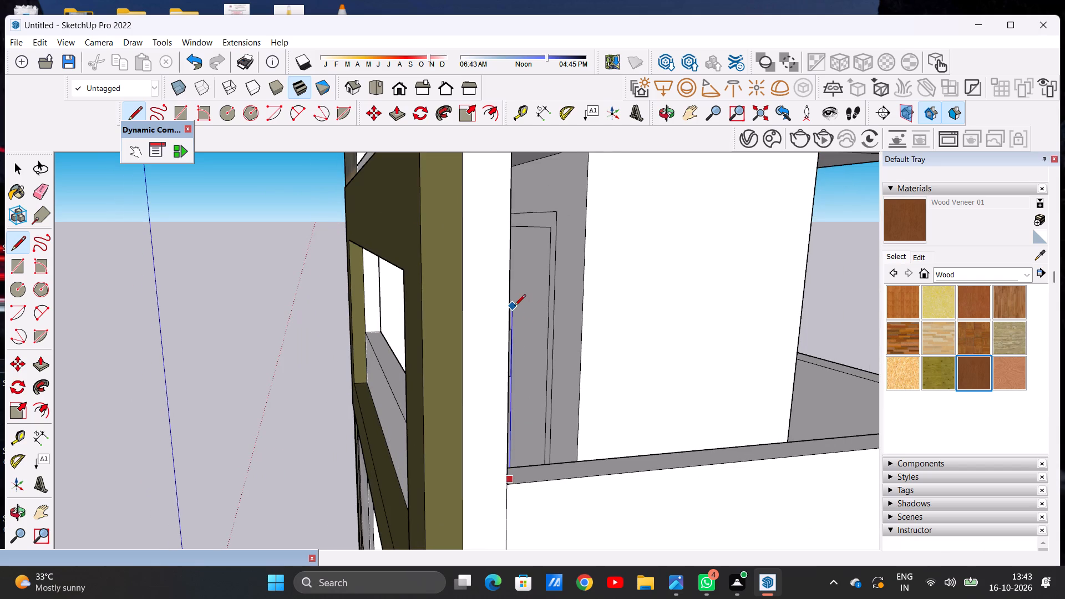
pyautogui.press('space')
# Draw a vertical line from the top to the bottom edge of the top-floor balcony door's panel, dividing it in two.
pyautogui.write('L')
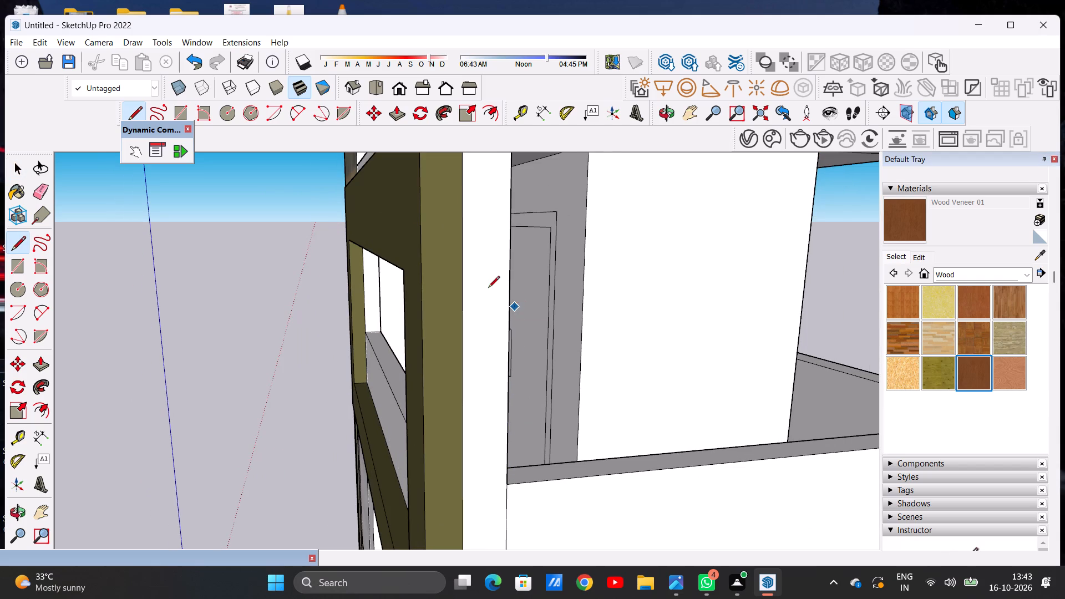
pyautogui.click(524, 226)
pyautogui.scroll(-6, 523, 292)
pyautogui.scroll(10, 523, 346)
pyautogui.scroll(-1, 523, 354)
pyautogui.scroll(2, 523, 354)
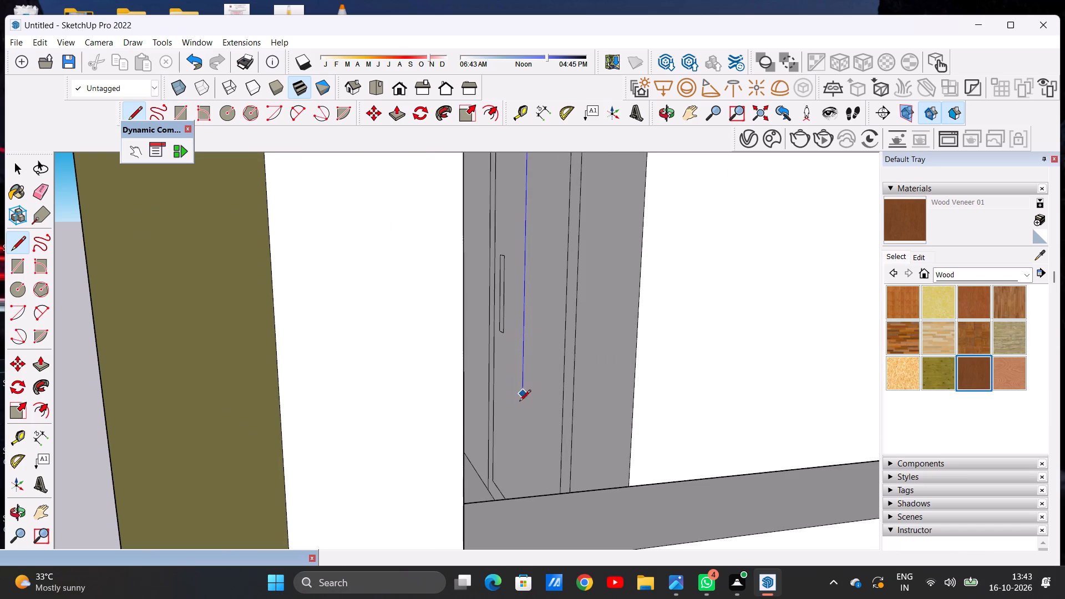
pyautogui.scroll(-5, 520, 464)
pyautogui.moveTo(520, 464); pyautogui.dragTo(520, 476, button='middle')
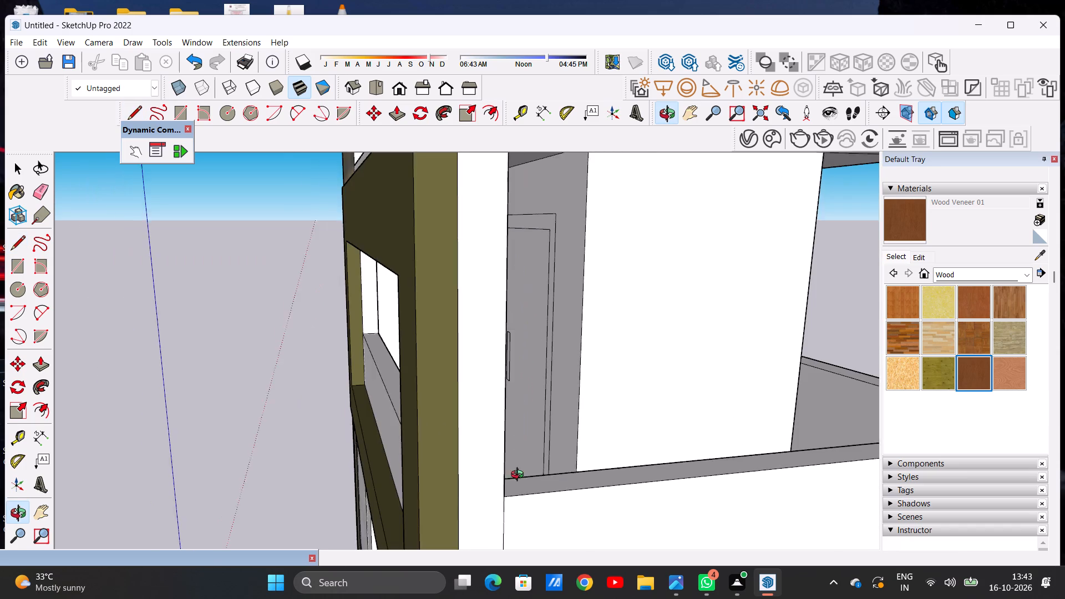
pyautogui.moveTo(520, 476); pyautogui.dragTo(520, 494, button='middle')
pyautogui.scroll(5, 530, 507)
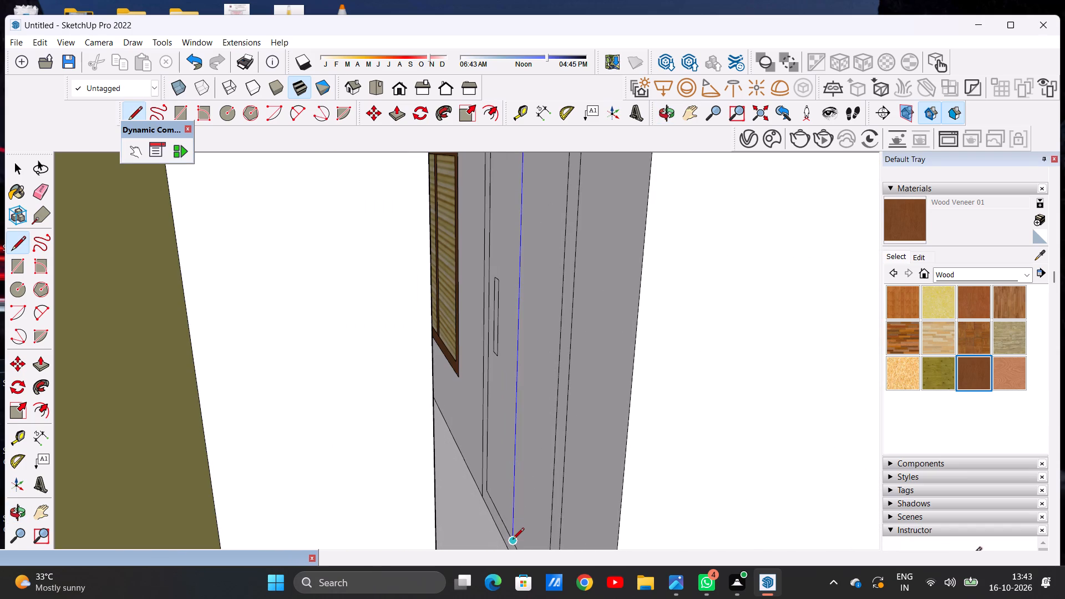
pyautogui.click(515, 545)
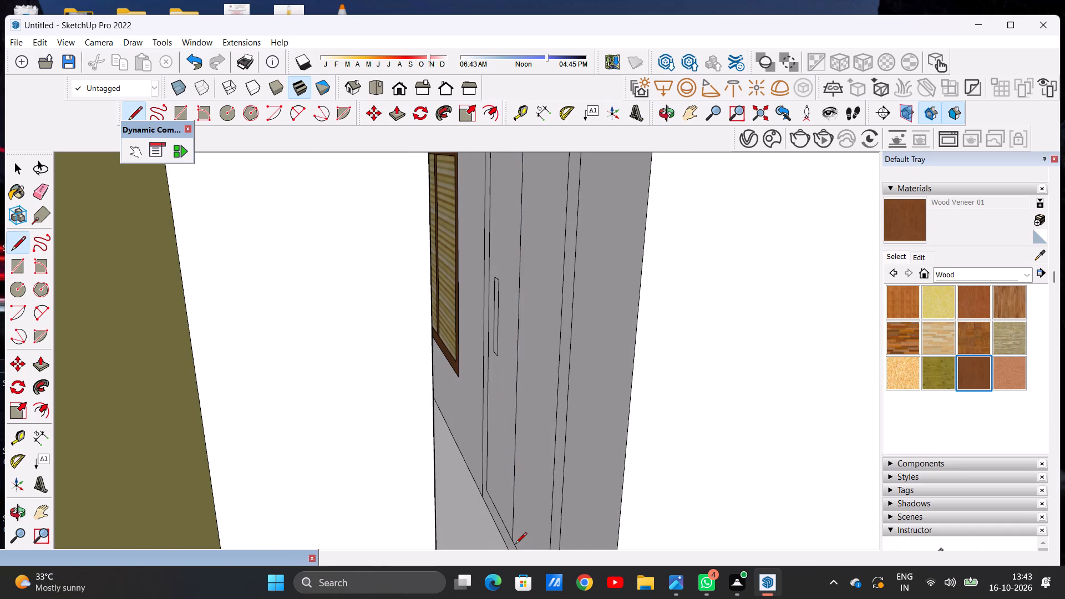
pyautogui.press('space')
# Paint the handle-side half of the top-floor balcony door with Wood Veneer 01.
pyautogui.scroll(-2, 547, 308)
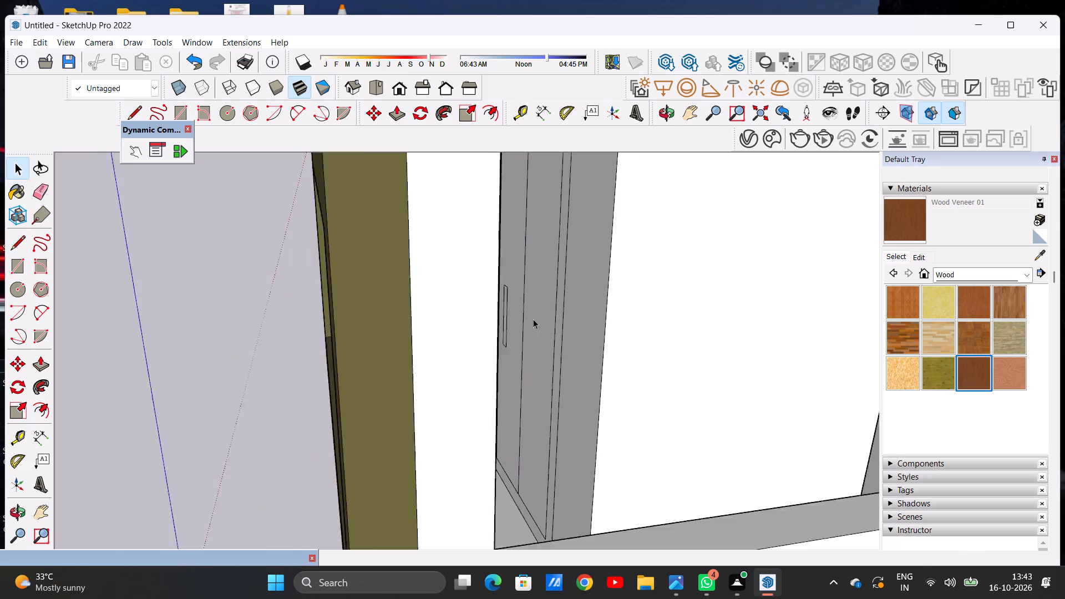
pyautogui.scroll(-10, 533, 319)
pyautogui.moveTo(414, 304); pyautogui.dragTo(636, 273, button='middle')
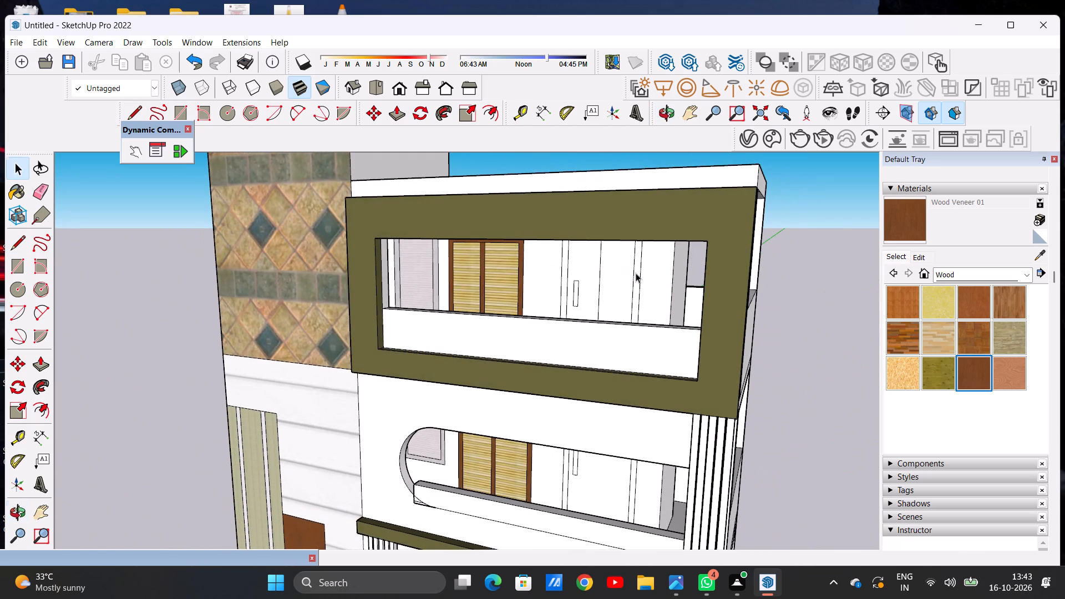
pyautogui.scroll(3, 586, 265)
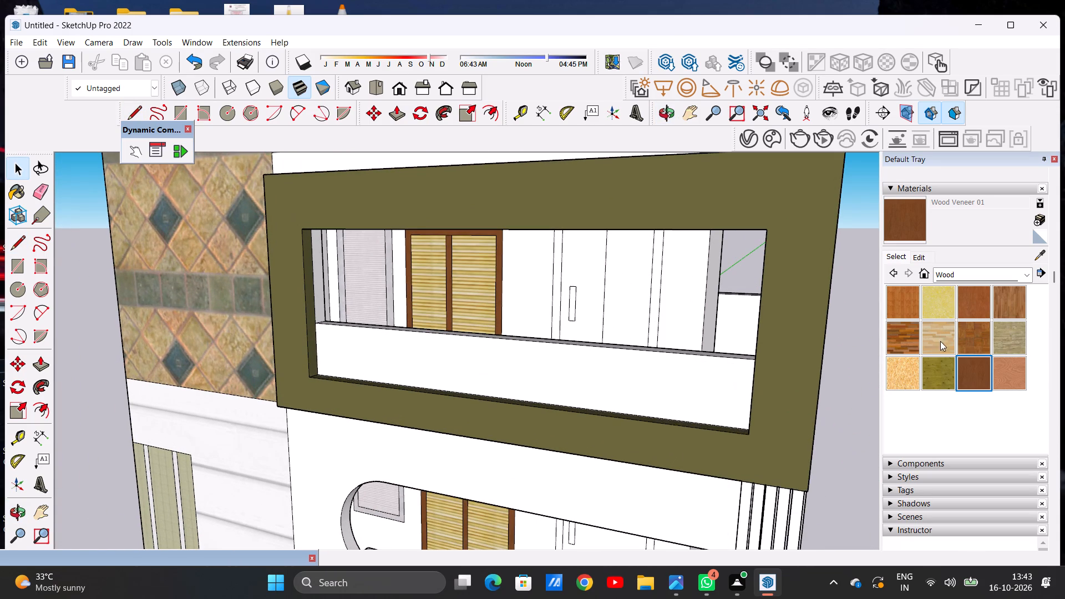
pyautogui.click(975, 369)
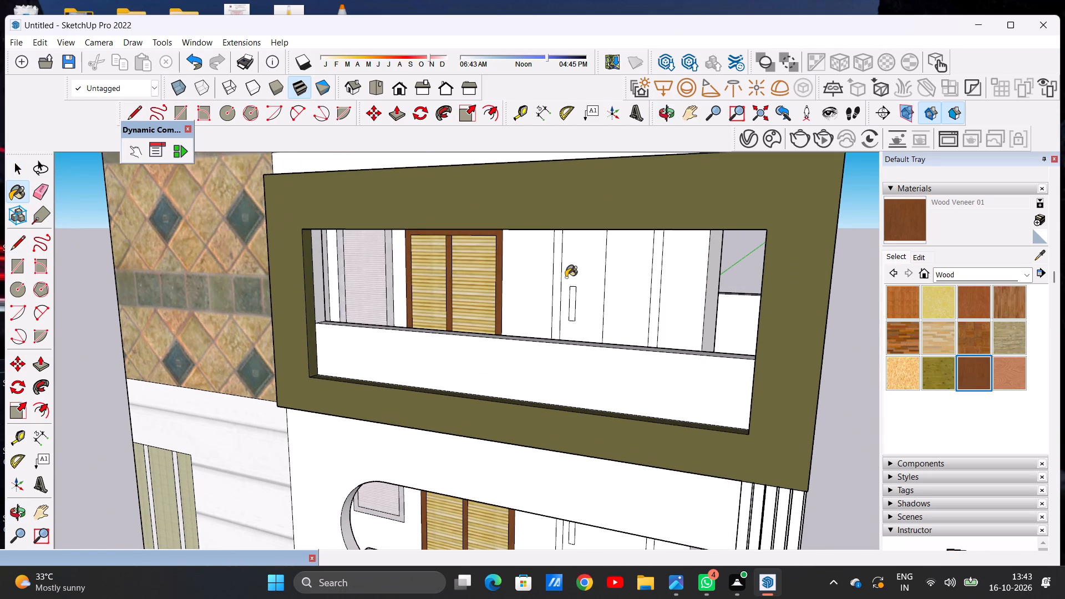
pyautogui.click(580, 253)
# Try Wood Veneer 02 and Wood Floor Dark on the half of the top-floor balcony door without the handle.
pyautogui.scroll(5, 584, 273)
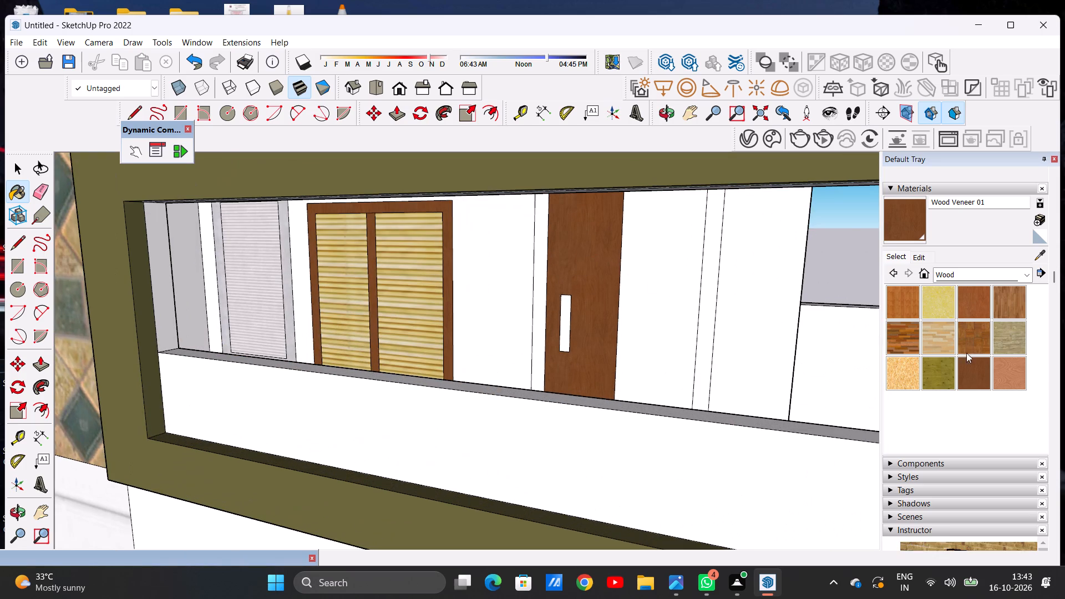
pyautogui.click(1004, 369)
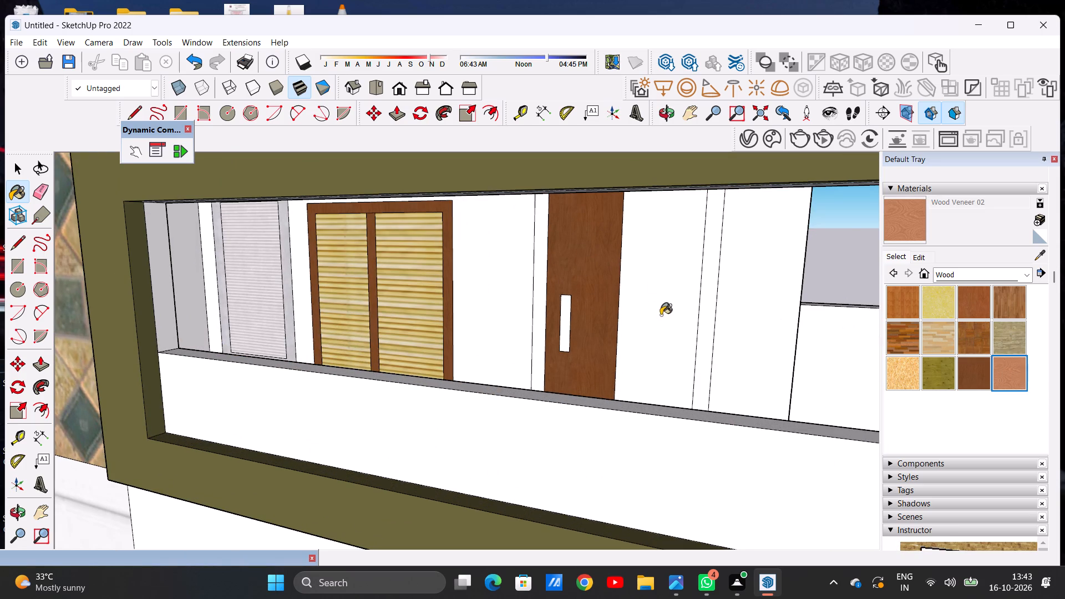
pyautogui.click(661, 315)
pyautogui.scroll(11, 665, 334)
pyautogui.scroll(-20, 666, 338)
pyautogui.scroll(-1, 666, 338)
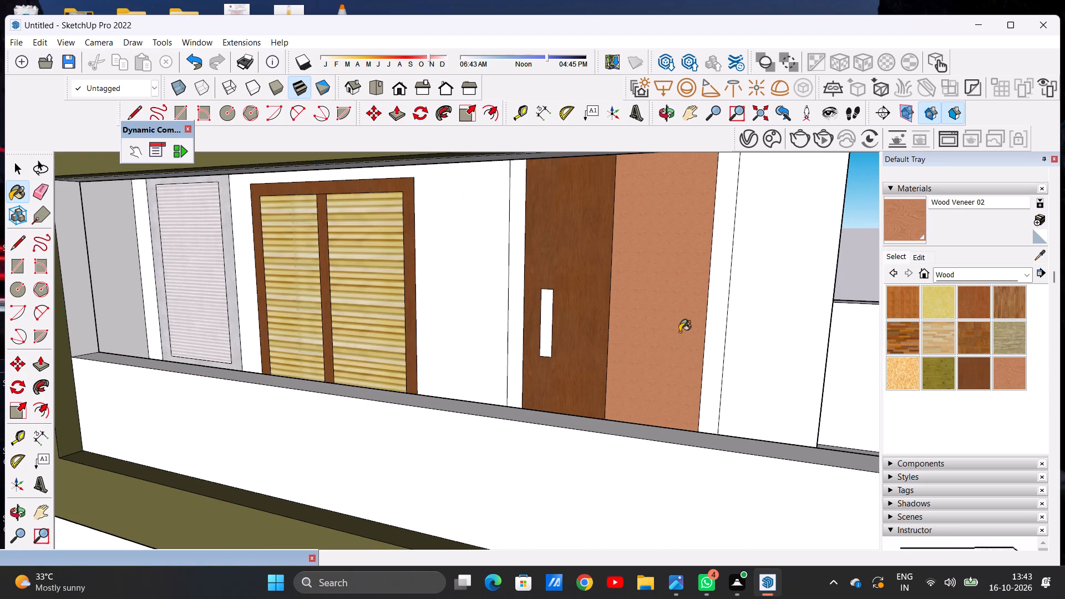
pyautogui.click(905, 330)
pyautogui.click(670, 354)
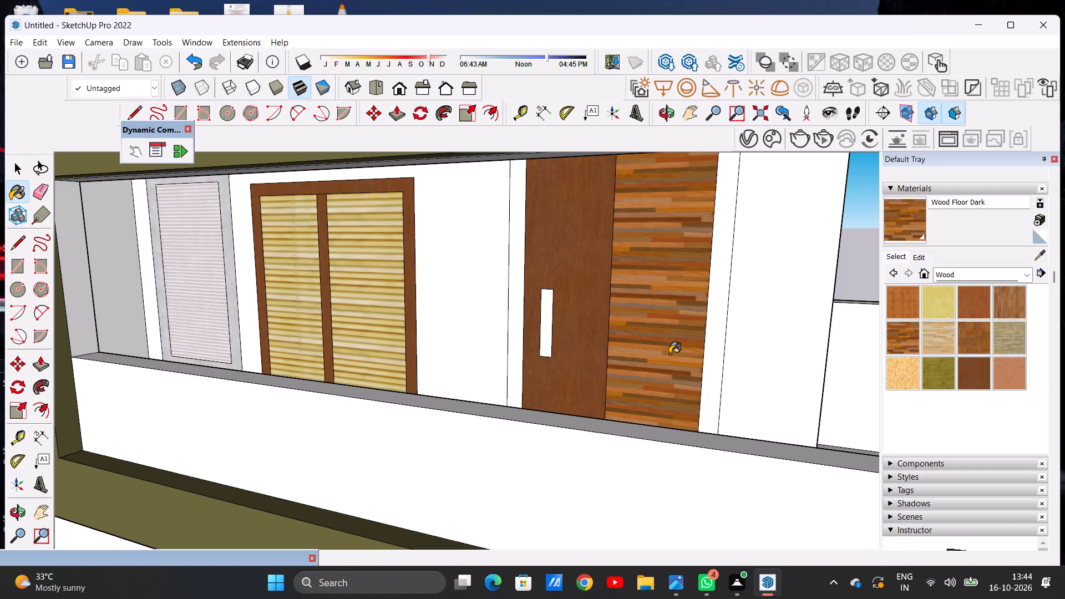
# Paint the half of the top-floor balcony door without the handle with Wood Floor Parquet and leave the Paint Bucket tool.
pyautogui.scroll(-10, 654, 338)
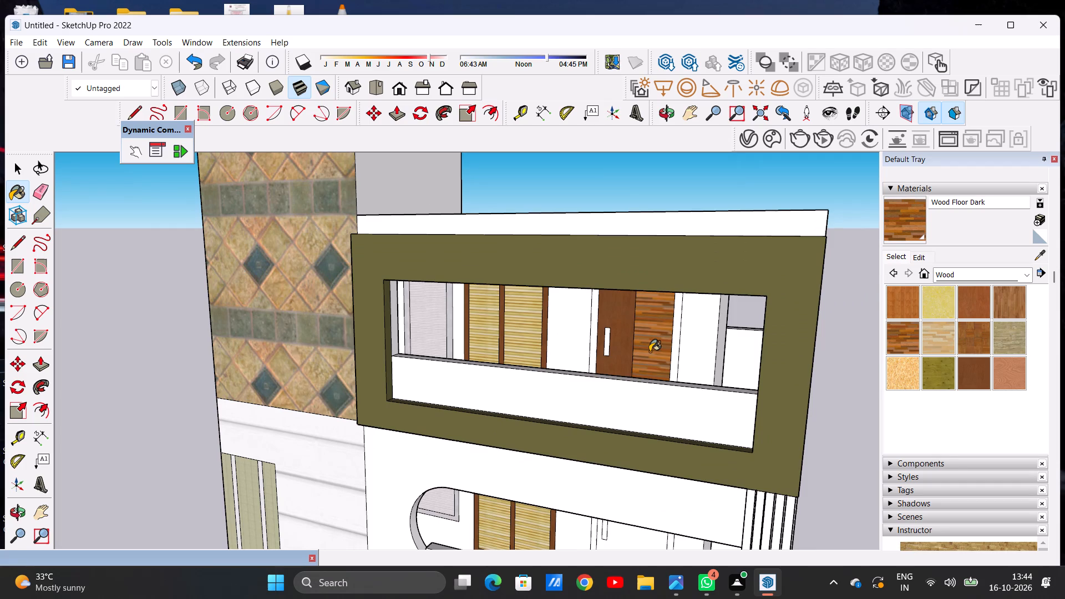
pyautogui.scroll(-2, 650, 352)
pyautogui.scroll(2, 658, 342)
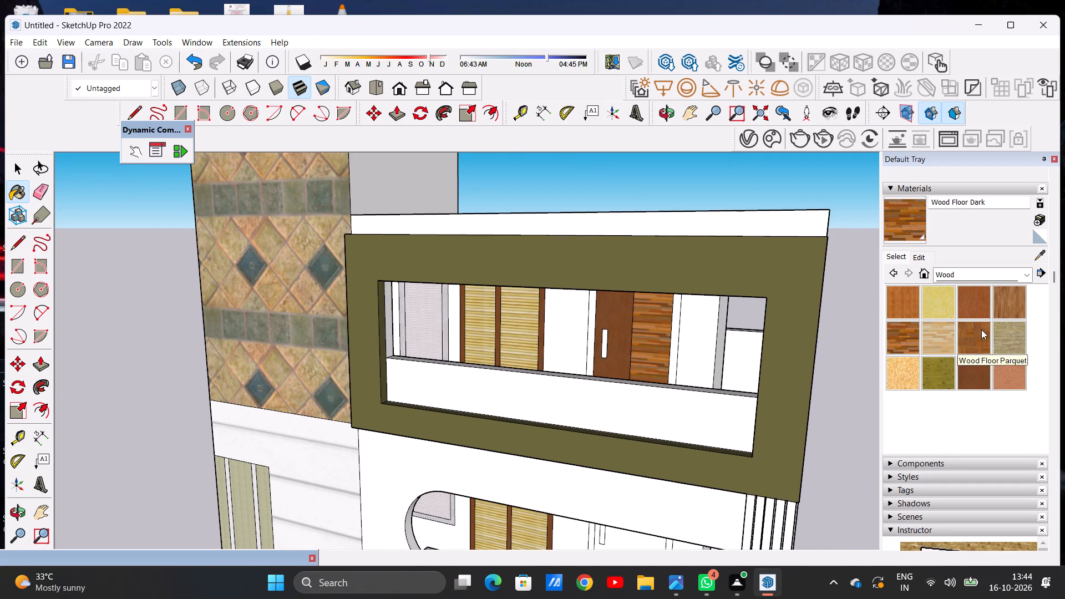
pyautogui.click(972, 342)
pyautogui.click(653, 356)
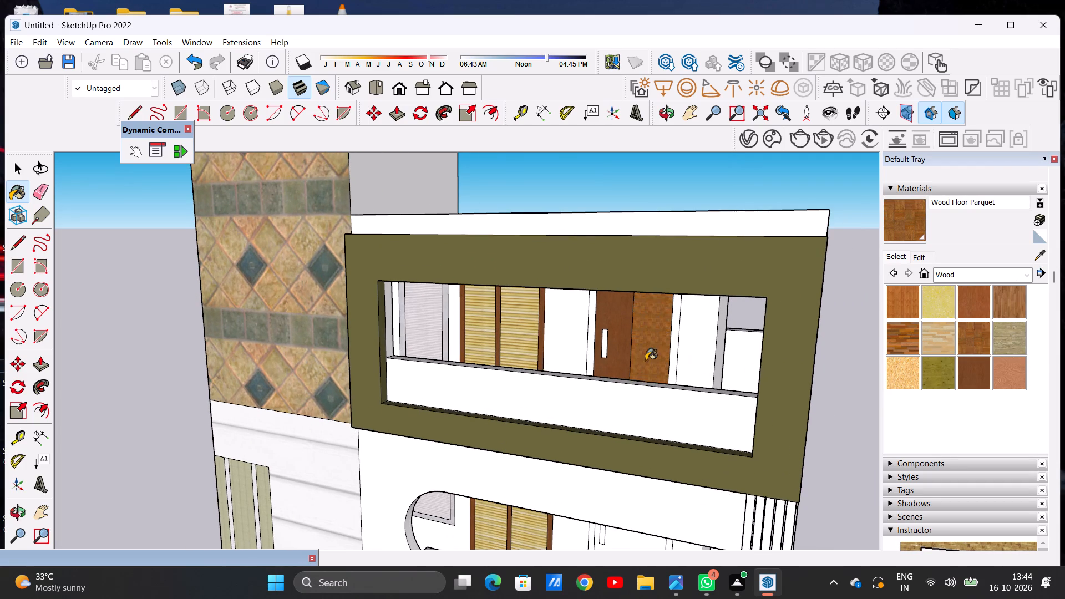
pyautogui.scroll(8, 646, 361)
pyautogui.scroll(-20, 657, 354)
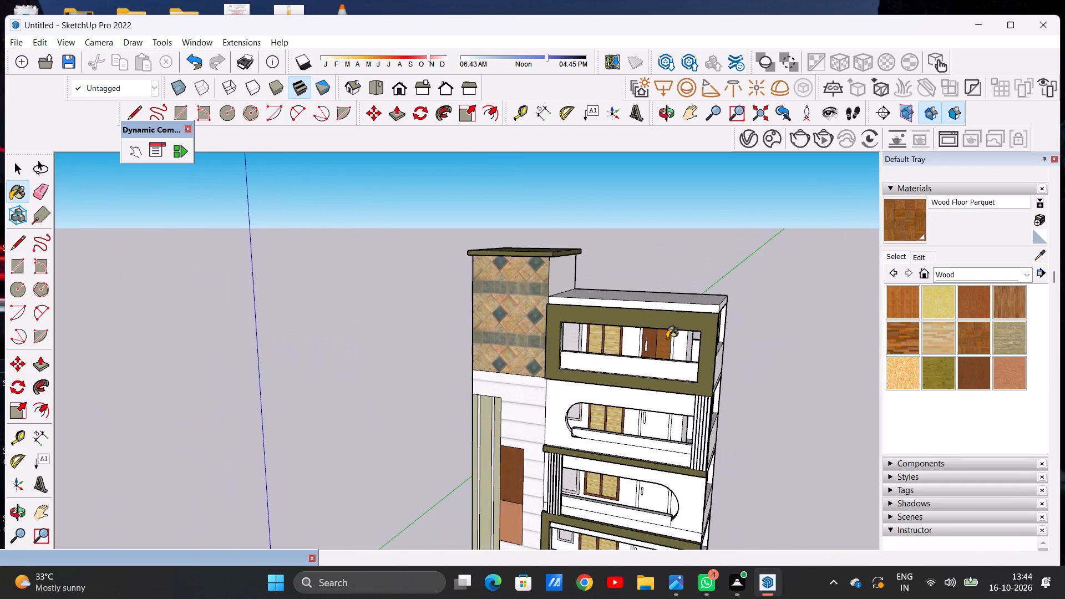
pyautogui.scroll(5, 647, 471)
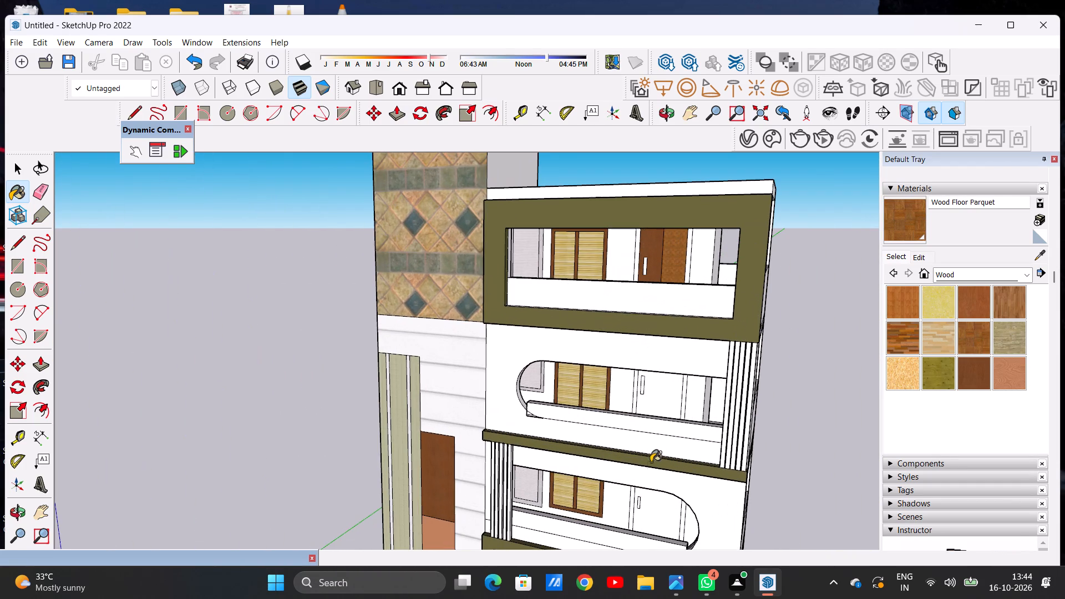
pyautogui.press('space')
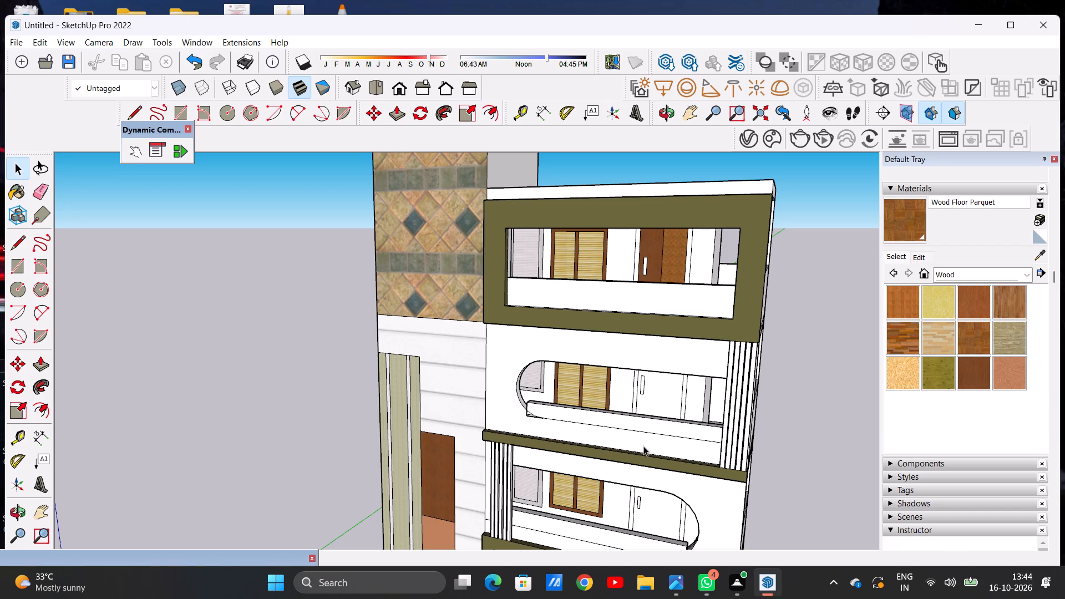
# Divide the balcony door panel one floor below the top with a vertical line from its bottom edge to its top edge.
pyautogui.scroll(7, 669, 423)
pyautogui.moveTo(697, 420); pyautogui.dragTo(612, 437, button='middle')
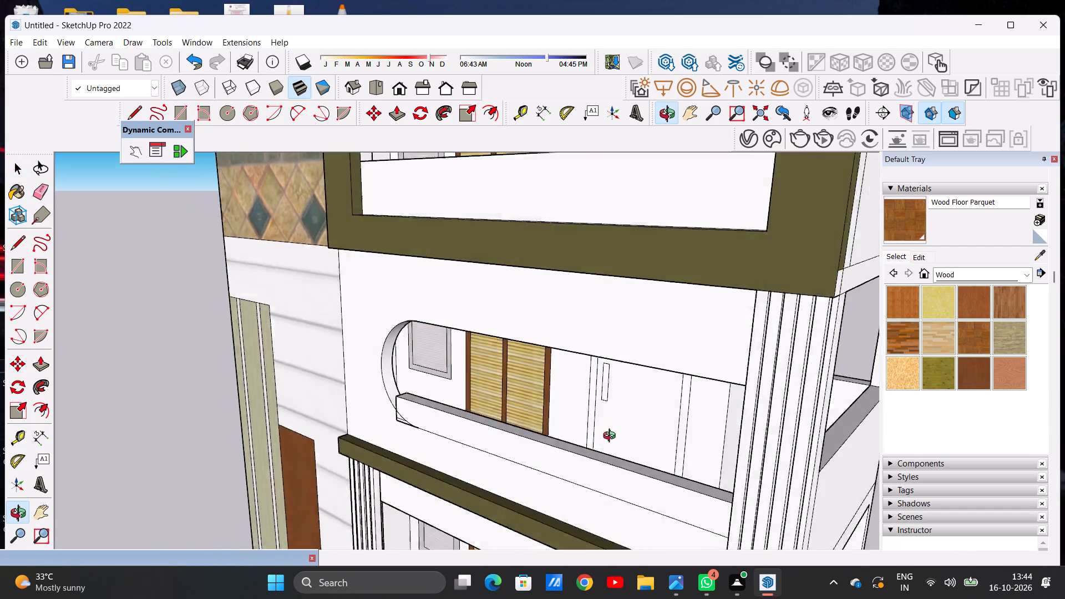
pyautogui.moveTo(612, 437); pyautogui.dragTo(469, 435, button='middle')
pyautogui.scroll(-3, 562, 410)
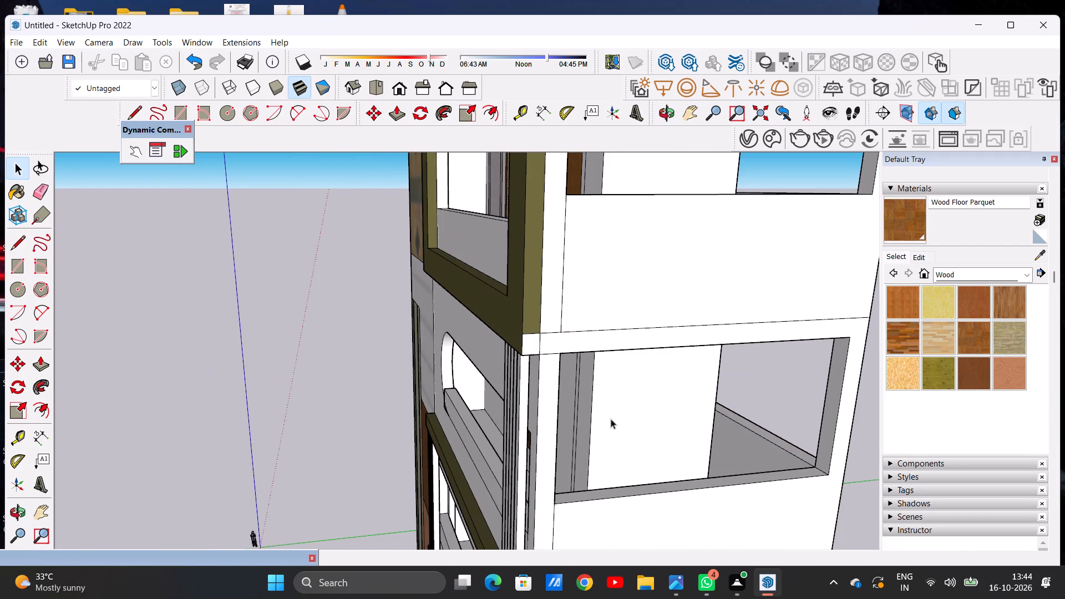
pyautogui.moveTo(594, 420); pyautogui.dragTo(580, 439, button='middle')
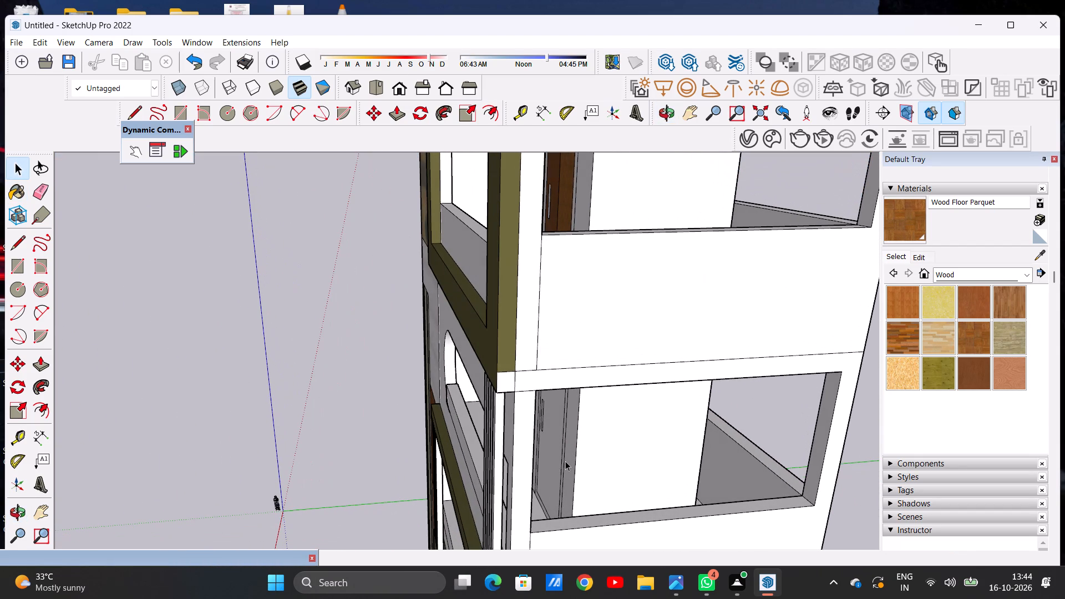
pyautogui.press('l')
pyautogui.scroll(5, 541, 509)
pyautogui.click(549, 514)
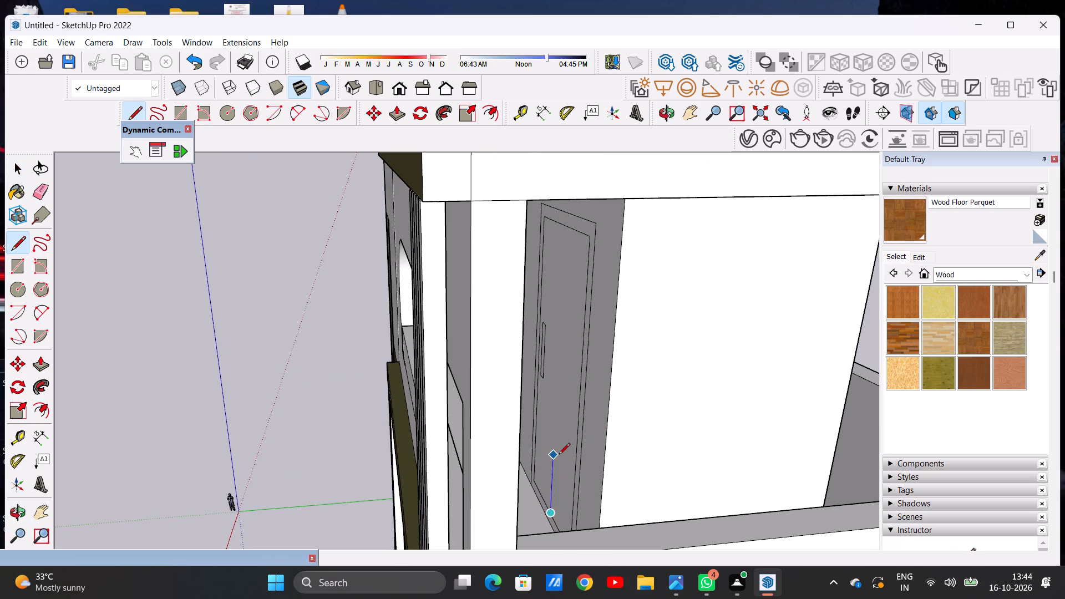
pyautogui.click(568, 225)
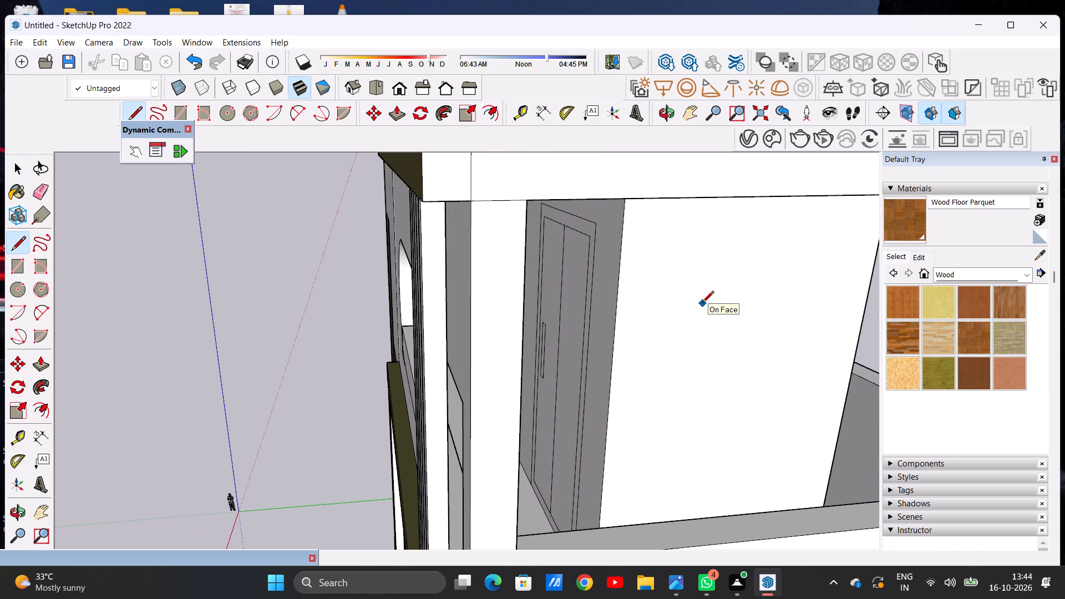
pyautogui.press('space')
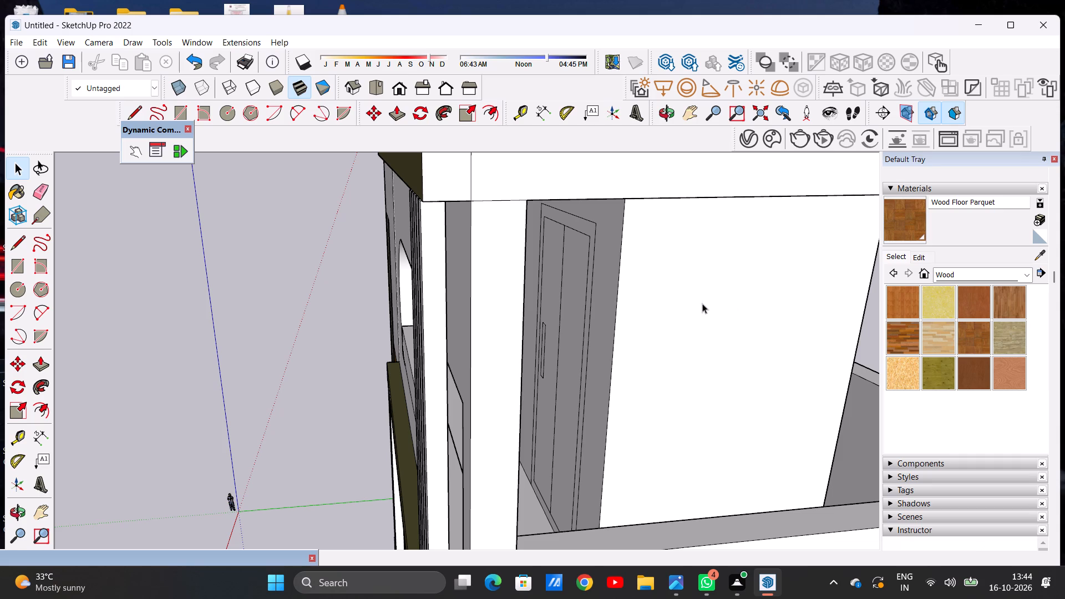
# Divide the balcony door panel two floors below the top with a vertical line from its bottom edge to its top edge.
pyautogui.press('l')
pyautogui.scroll(-8, 565, 301)
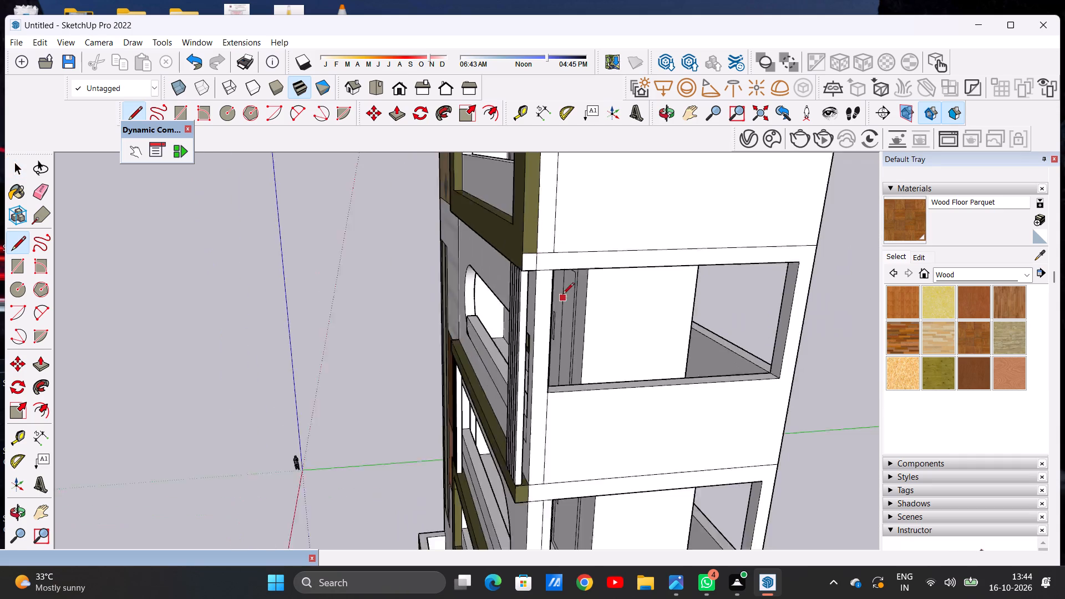
pyautogui.scroll(-9, 562, 295)
pyautogui.scroll(17, 572, 395)
pyautogui.scroll(-6, 579, 397)
pyautogui.scroll(10, 582, 430)
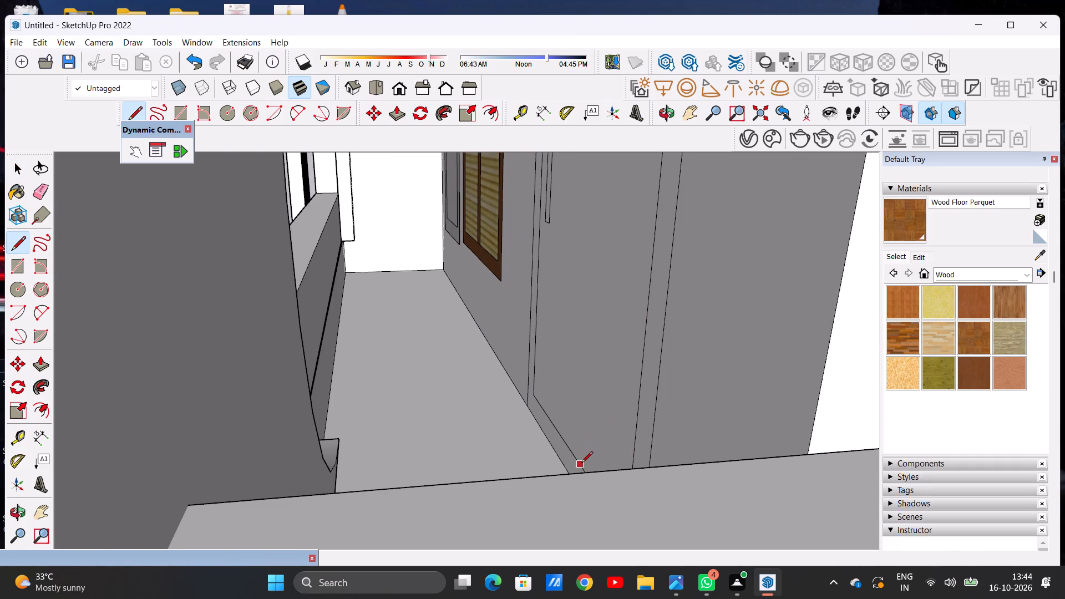
pyautogui.scroll(-4, 589, 416)
pyautogui.moveTo(599, 425); pyautogui.dragTo(596, 453, button='middle')
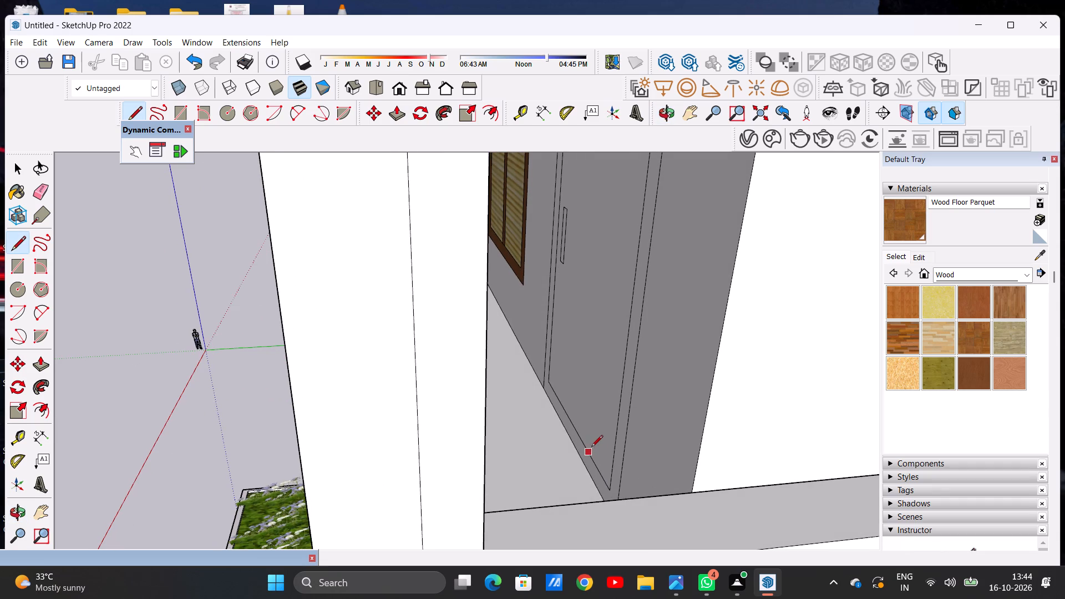
pyautogui.click(580, 429)
pyautogui.scroll(-5, 600, 317)
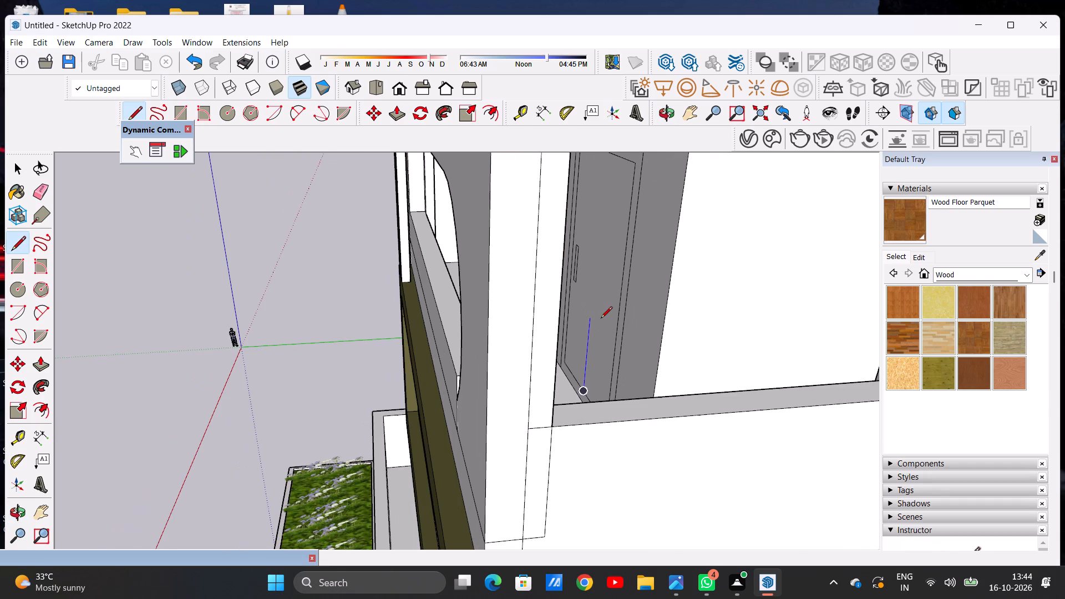
pyautogui.scroll(-5, 607, 175)
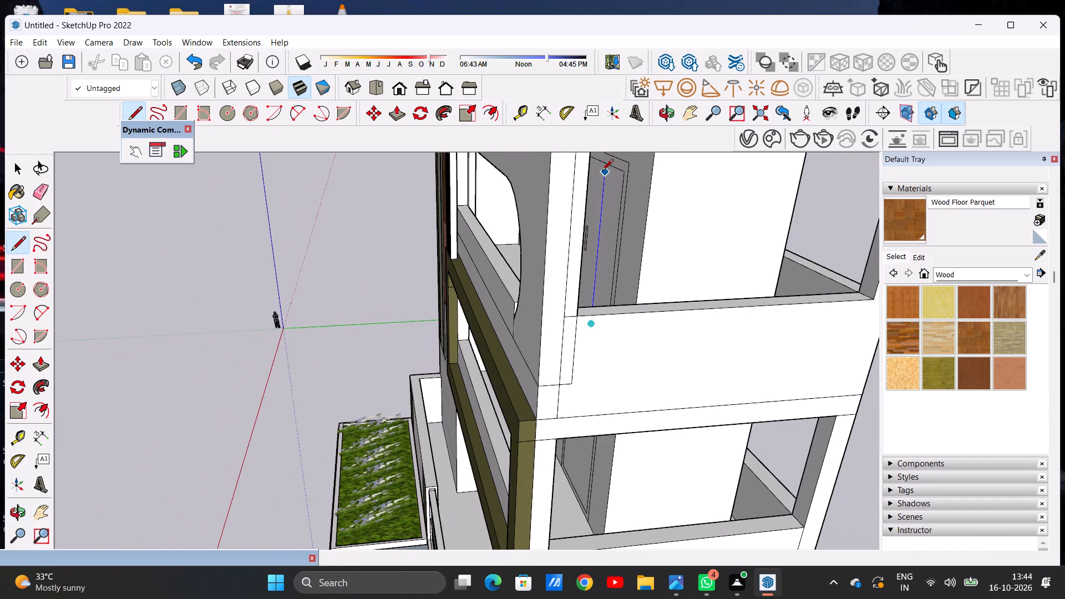
pyautogui.scroll(4, 602, 171)
pyautogui.click(606, 161)
# Divide the lowest balcony's door panel with a vertical line from its bottom edge to its top edge and leave the Line tool.
pyautogui.scroll(-2, 564, 352)
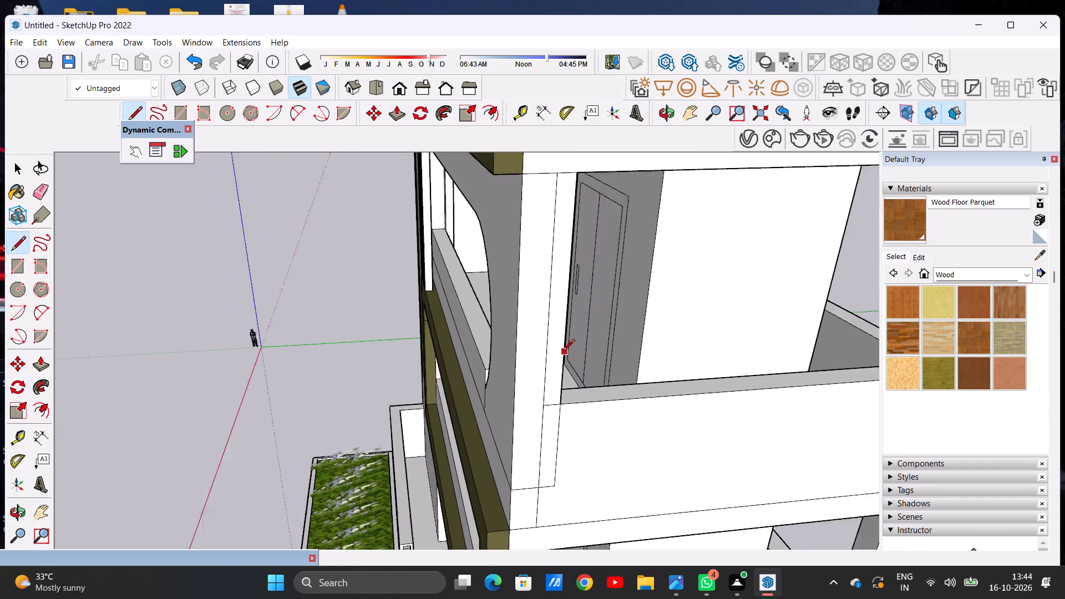
pyautogui.scroll(-16, 563, 352)
pyautogui.scroll(1, 575, 422)
pyautogui.scroll(-1, 572, 420)
pyautogui.scroll(4, 568, 417)
pyautogui.scroll(13, 535, 373)
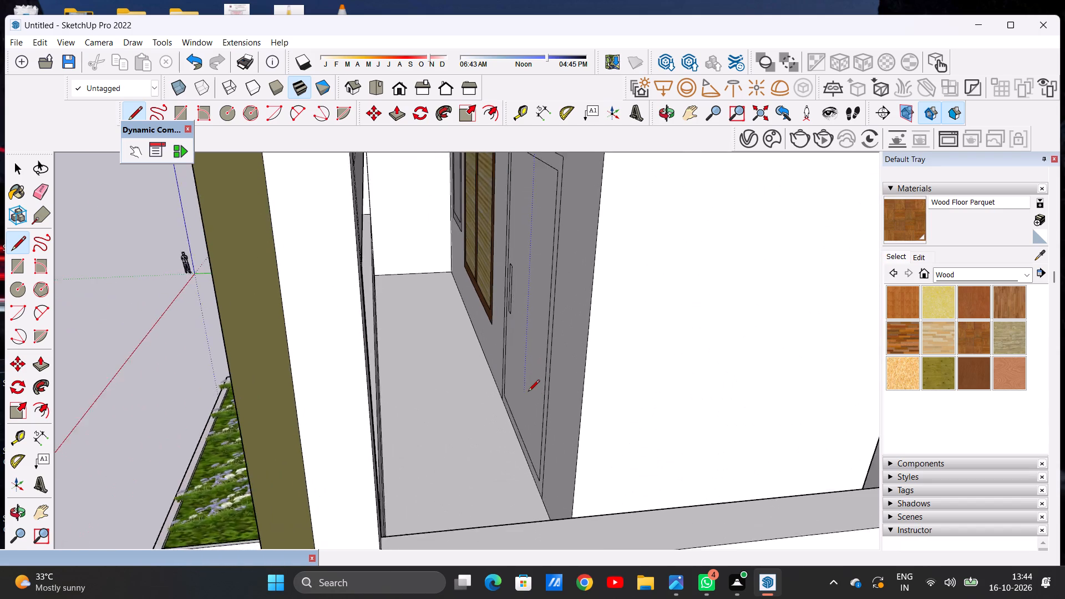
pyautogui.click(518, 435)
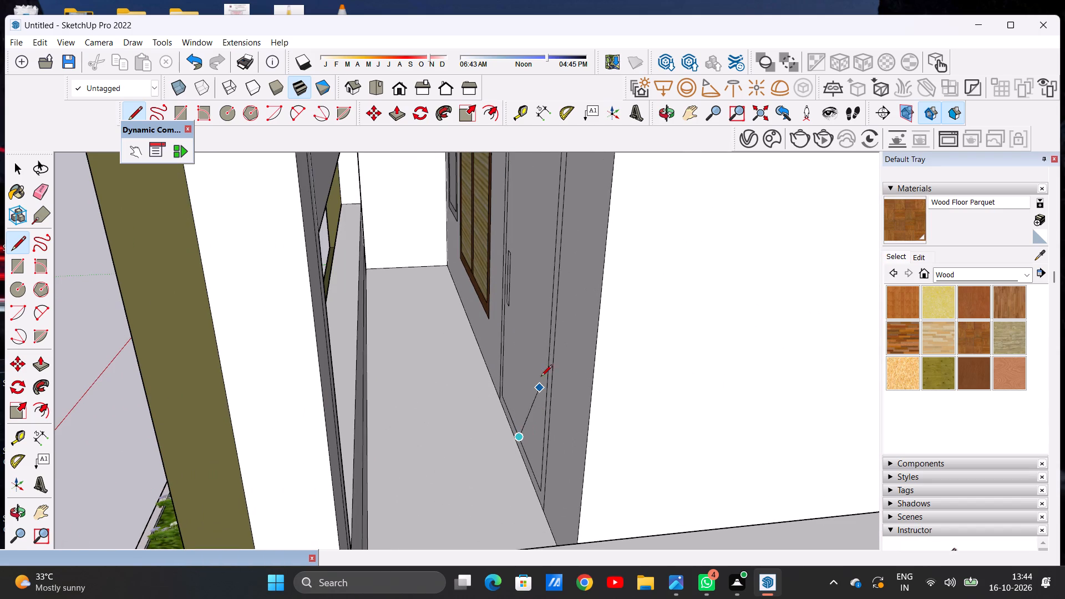
pyautogui.scroll(-9, 541, 346)
pyautogui.scroll(2, 535, 293)
pyautogui.scroll(-1, 535, 293)
pyautogui.scroll(5, 535, 293)
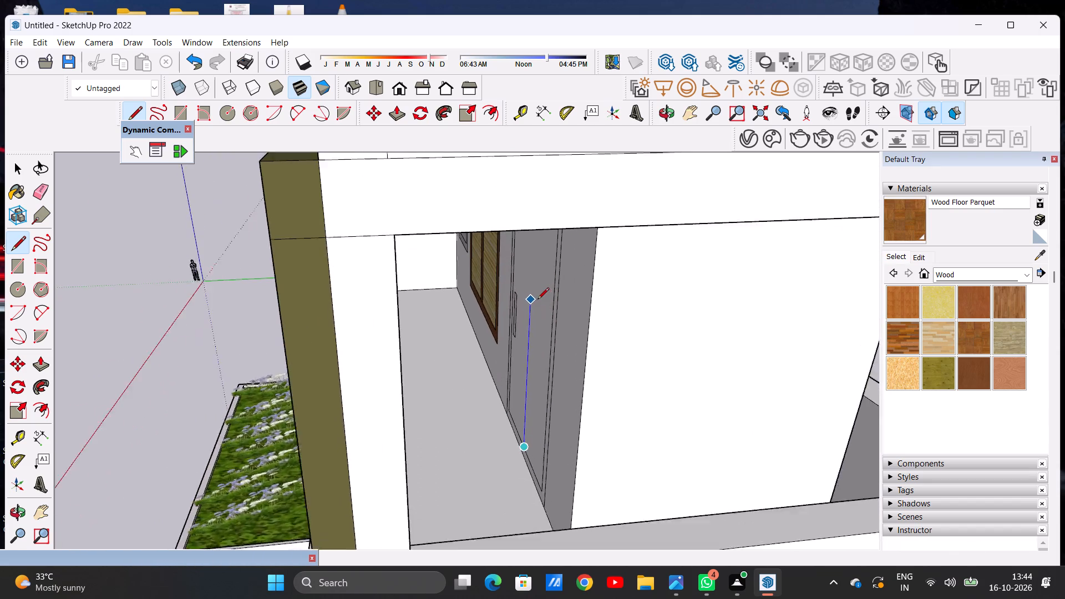
pyautogui.scroll(2, 537, 300)
pyautogui.moveTo(540, 289); pyautogui.dragTo(537, 268, button='middle')
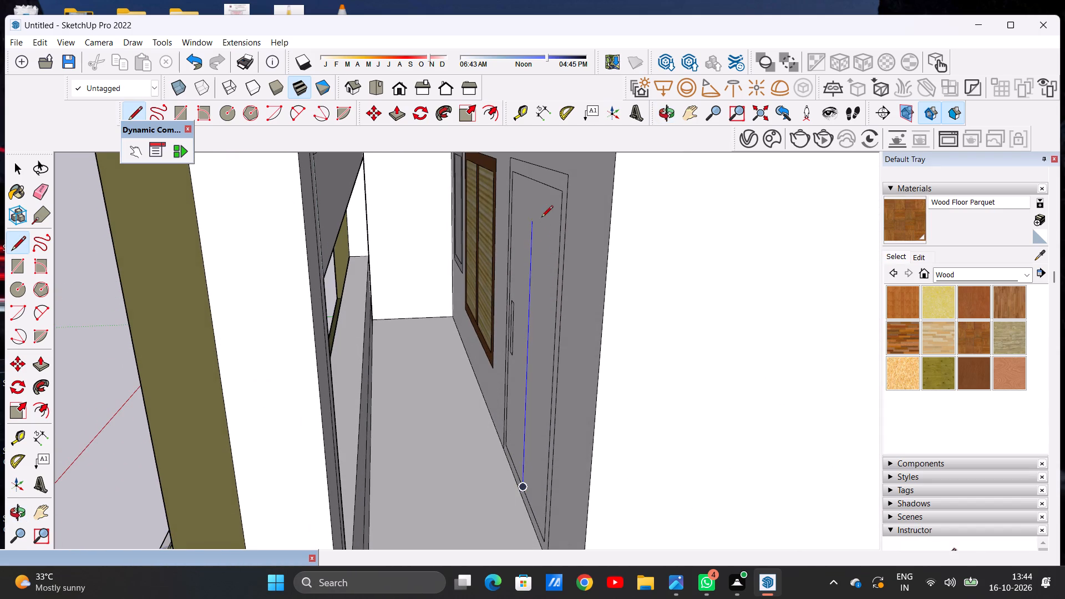
pyautogui.click(534, 184)
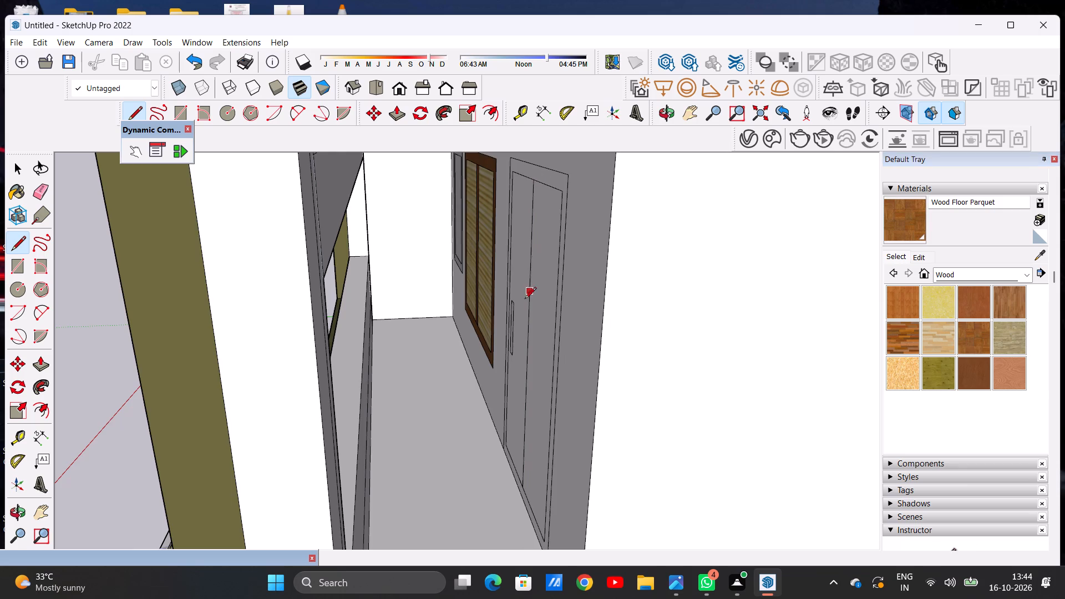
pyautogui.scroll(-15, 525, 302)
pyautogui.press('space')
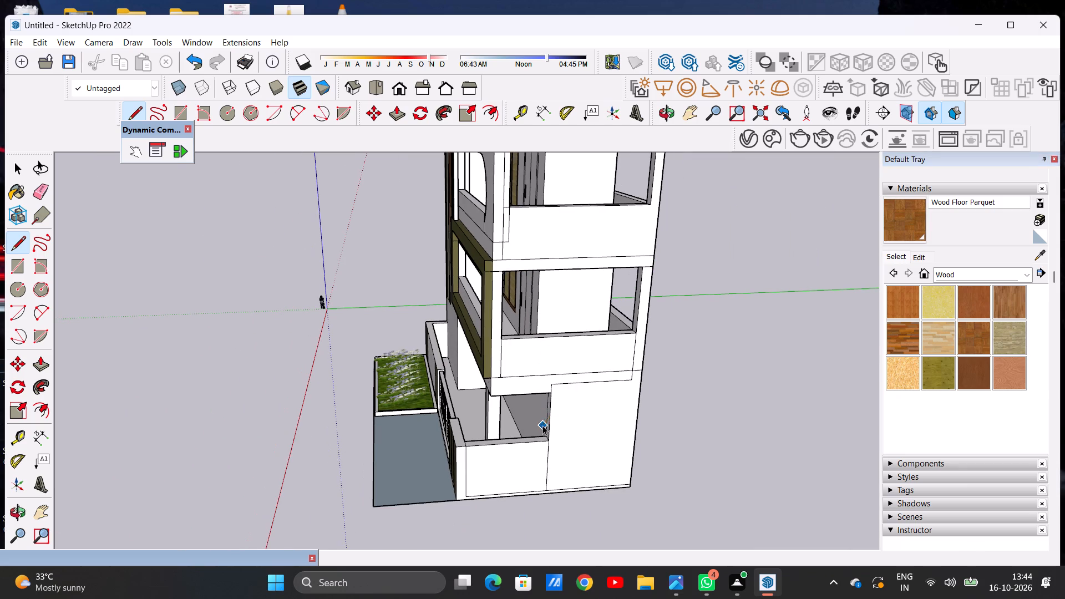
# Paint the door one floor below the top with Wood Veneer 01 on the handle-side half and Wood Floor Parquet on the other half.
pyautogui.scroll(-11, 540, 429)
pyautogui.moveTo(482, 378); pyautogui.dragTo(565, 377, button='middle')
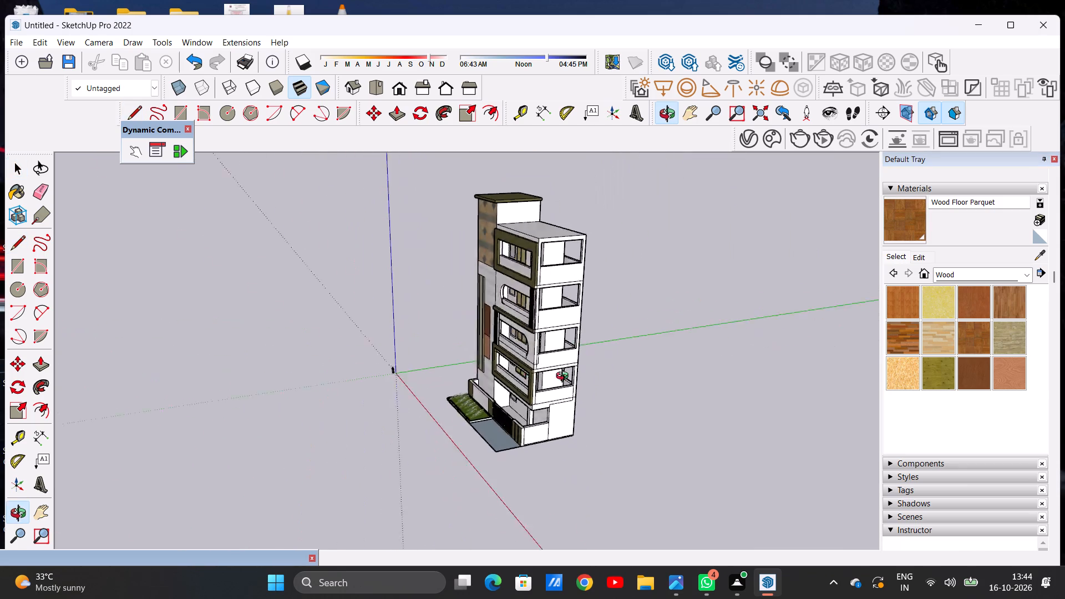
pyautogui.moveTo(565, 377); pyautogui.dragTo(747, 352, button='middle')
pyautogui.scroll(12, 520, 290)
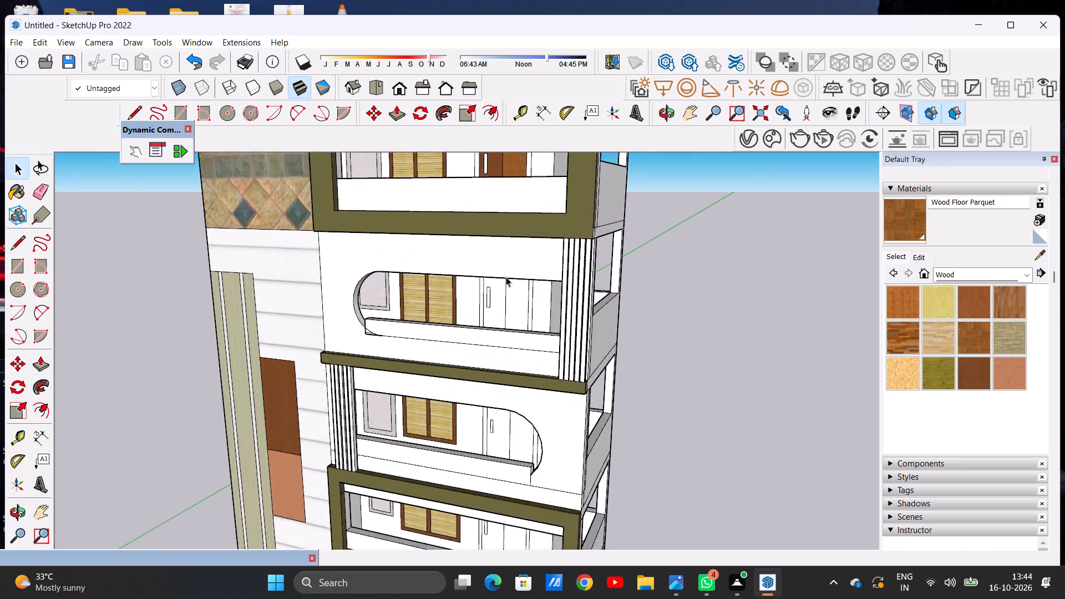
pyautogui.scroll(3, 506, 277)
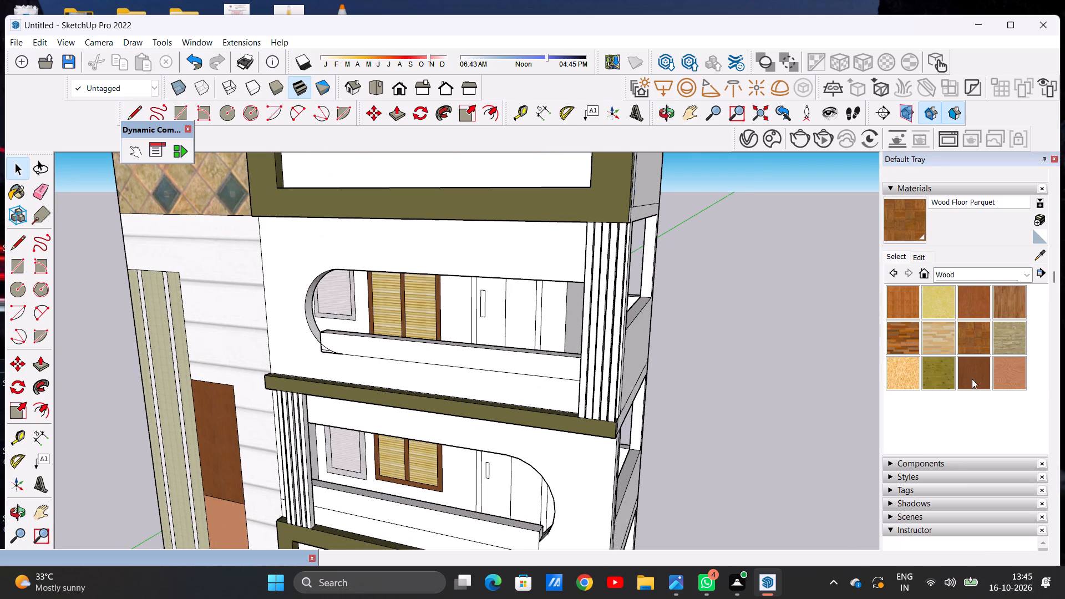
pyautogui.click(971, 381)
pyautogui.click(495, 327)
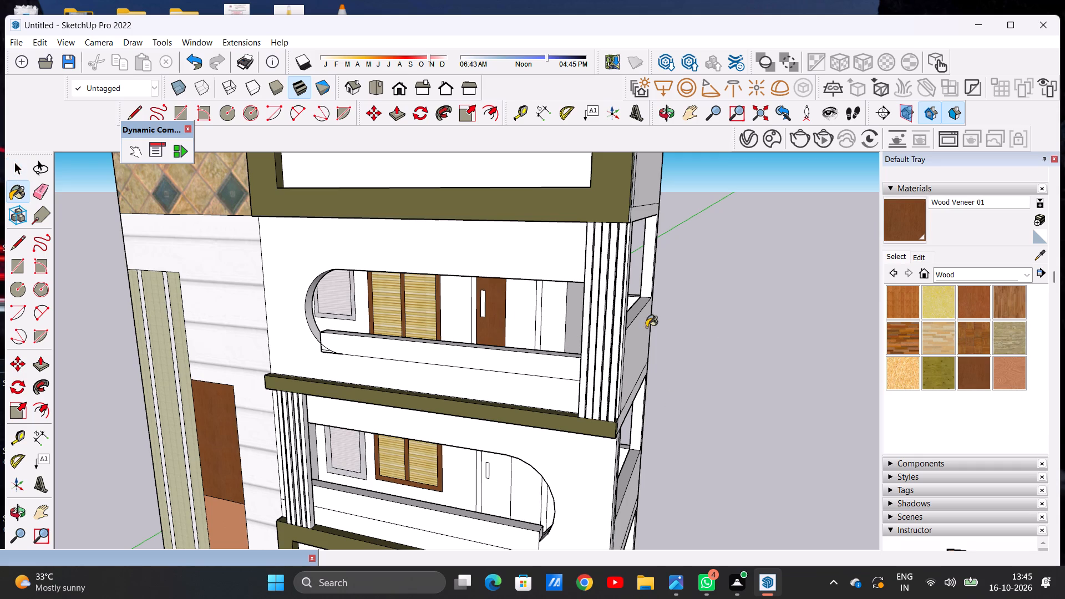
pyautogui.click(972, 335)
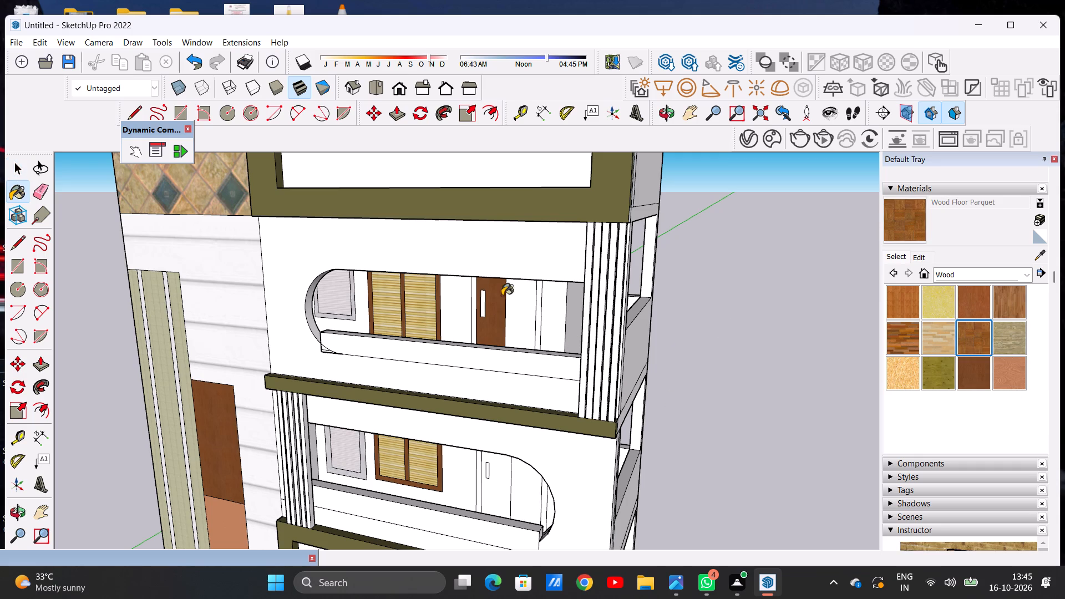
pyautogui.click(519, 311)
# Paint the door two floors below the top with Wood Floor Parquet on the half without the handle and Wood Veneer 01 on the handle-side half.
pyautogui.scroll(-5, 542, 274)
pyautogui.scroll(7, 524, 447)
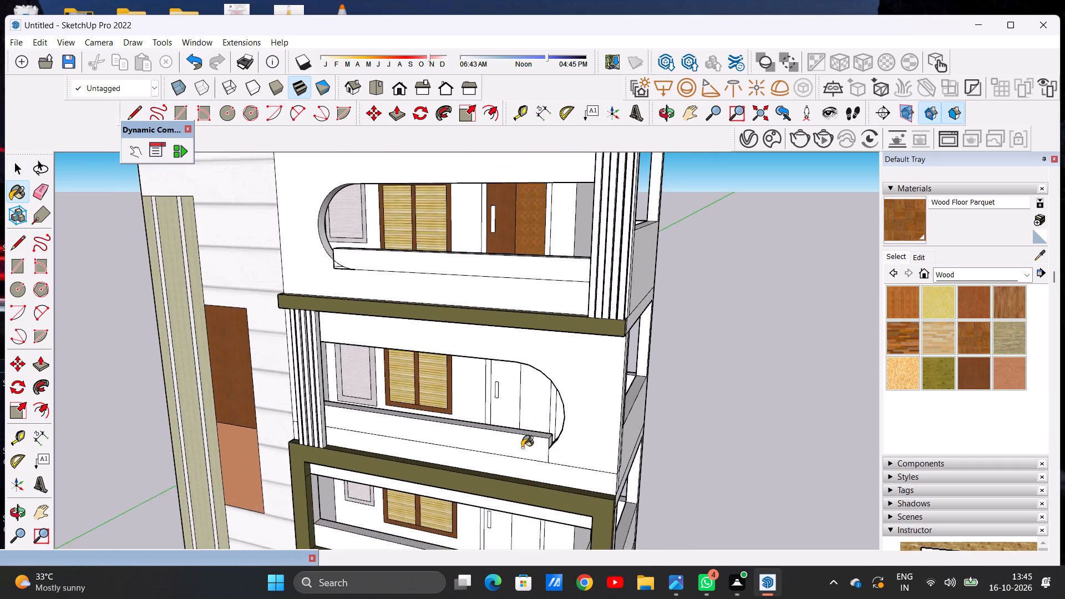
pyautogui.scroll(5, 513, 411)
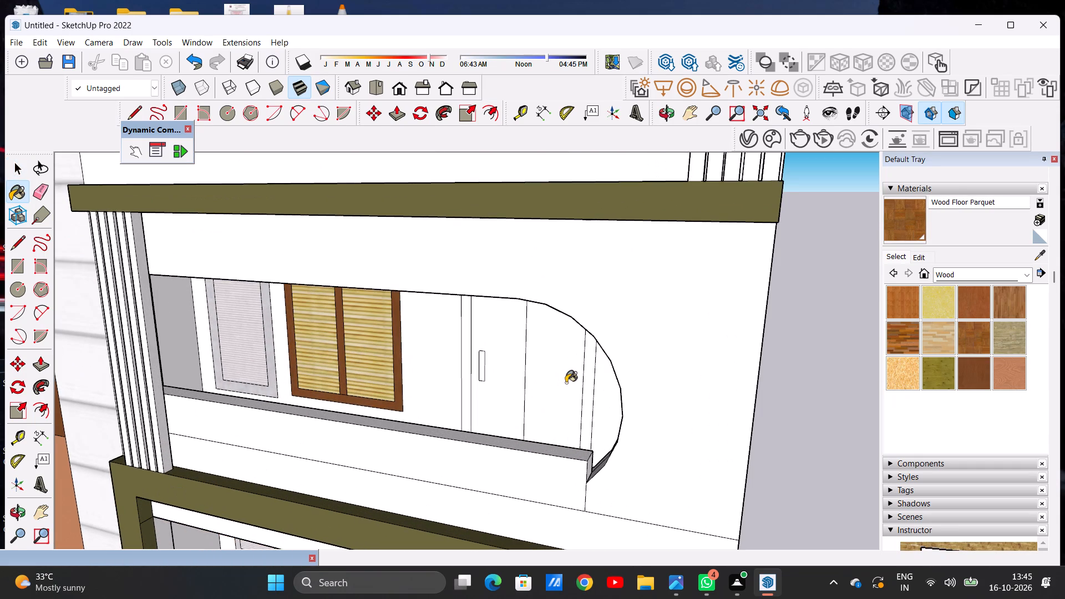
pyautogui.click(566, 383)
pyautogui.click(967, 370)
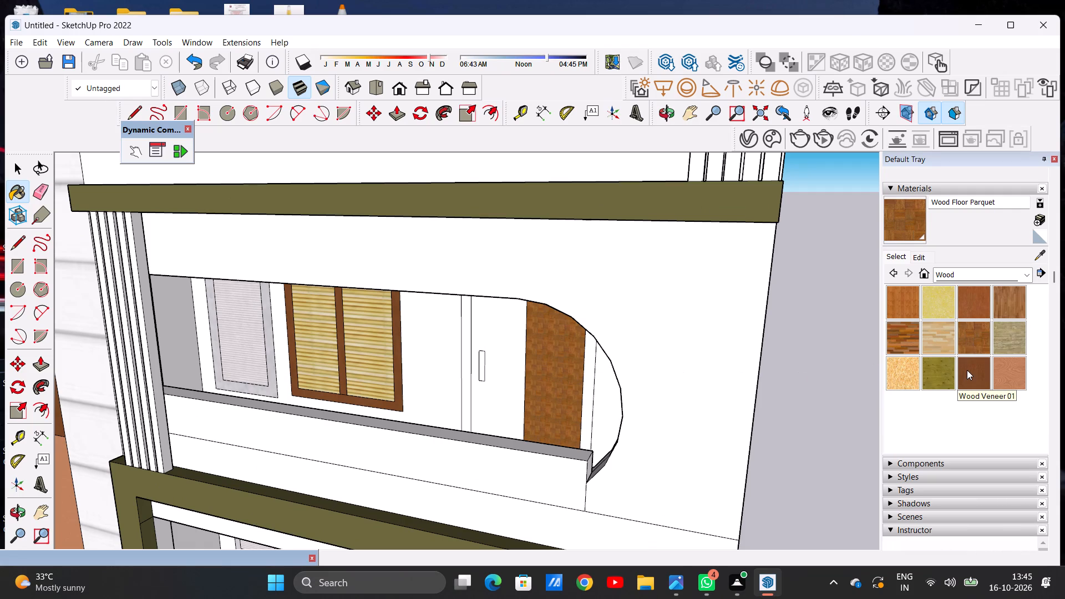
pyautogui.click(504, 379)
# Paint the lowest balcony's door with Wood Veneer 01 on the handle-side half and Wood Floor Parquet on the other half.
pyautogui.scroll(-12, 577, 280)
pyautogui.scroll(2, 556, 425)
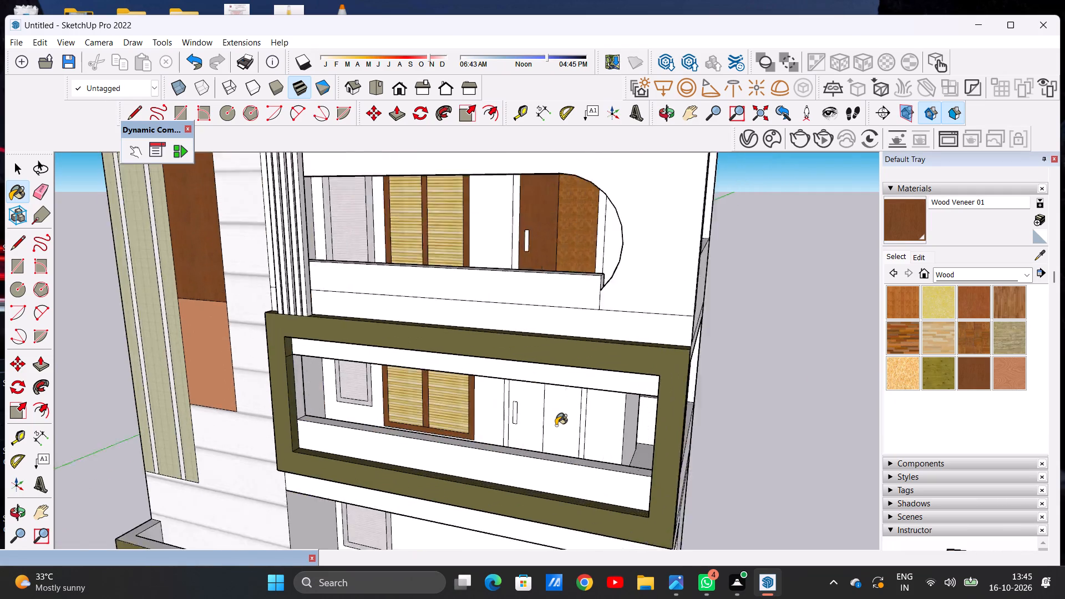
pyautogui.scroll(9, 556, 425)
pyautogui.click(513, 420)
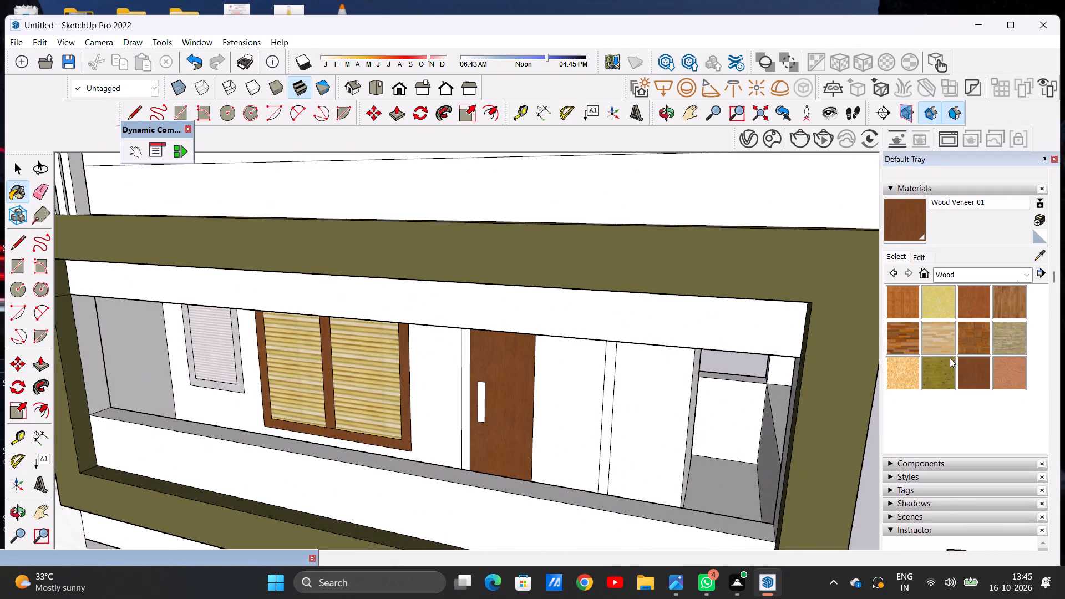
pyautogui.click(965, 338)
pyautogui.click(564, 431)
# Paint the frame around the lowest balcony's door with Wood Veneer 01.
pyautogui.scroll(-3, 584, 439)
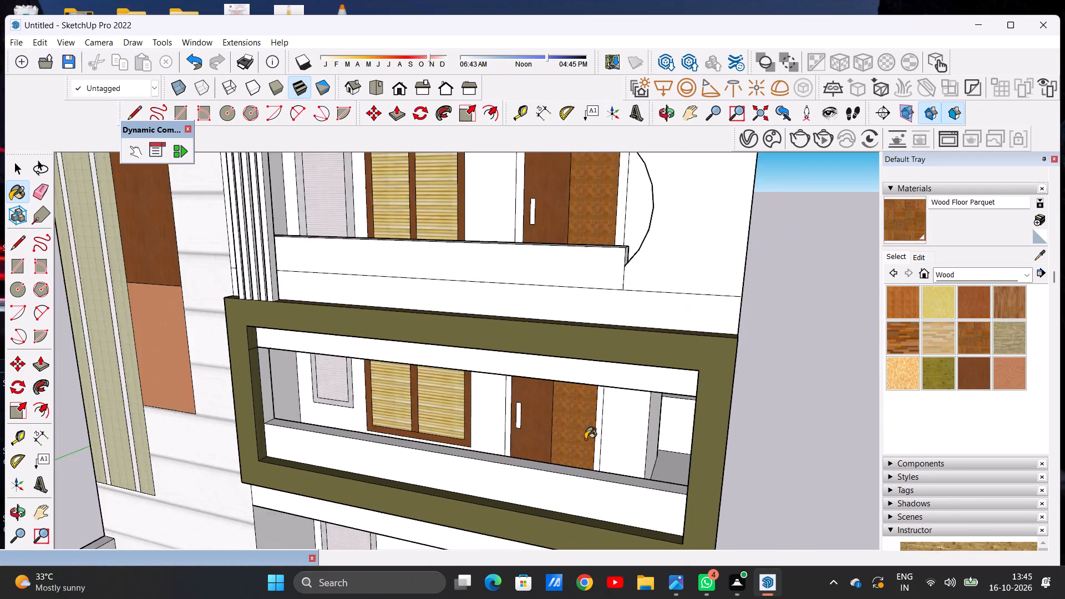
pyautogui.scroll(-18, 585, 439)
pyautogui.scroll(6, 595, 446)
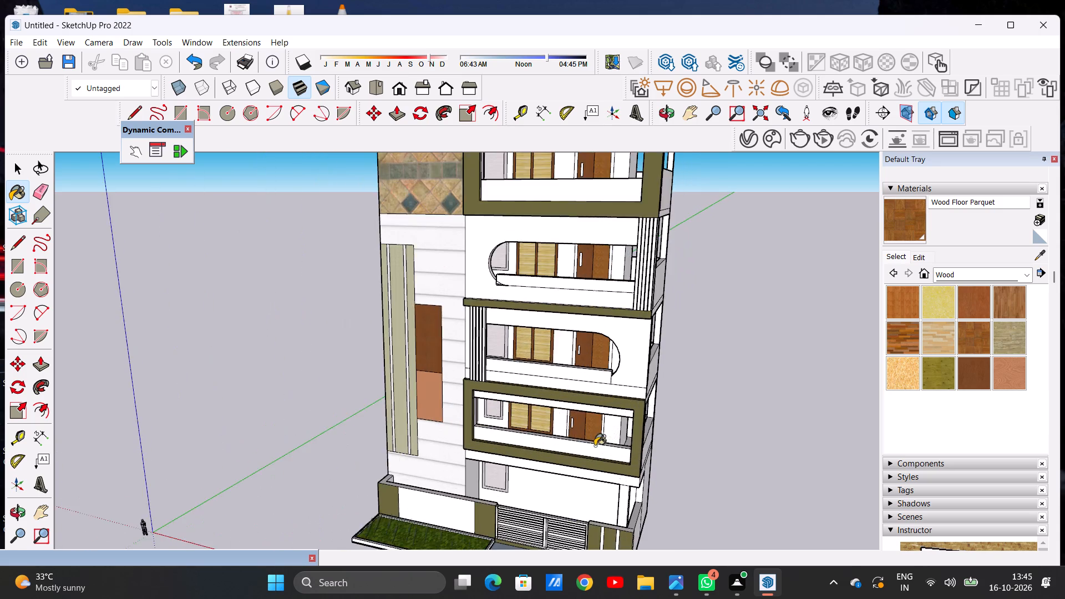
pyautogui.scroll(10, 595, 446)
pyautogui.scroll(-1, 626, 430)
pyautogui.scroll(4, 626, 430)
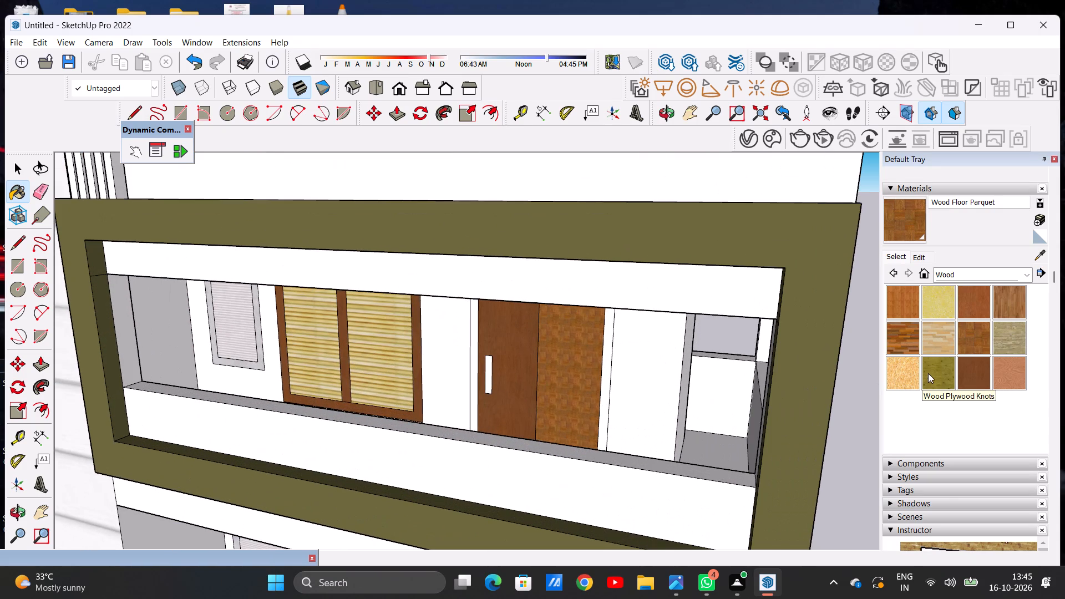
pyautogui.click(973, 374)
pyautogui.scroll(-11, 592, 373)
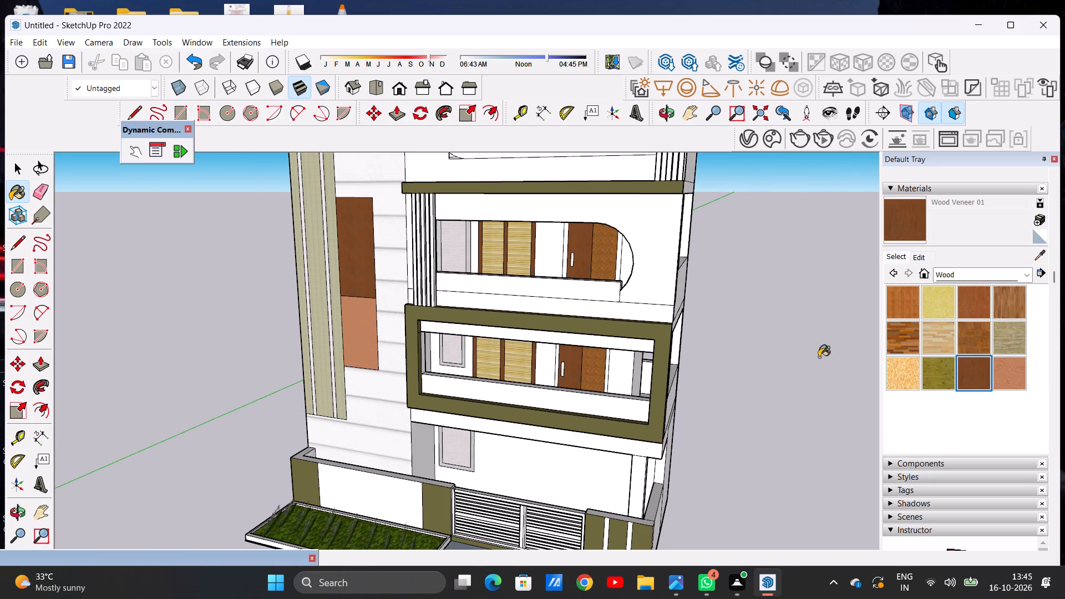
pyautogui.scroll(4, 941, 364)
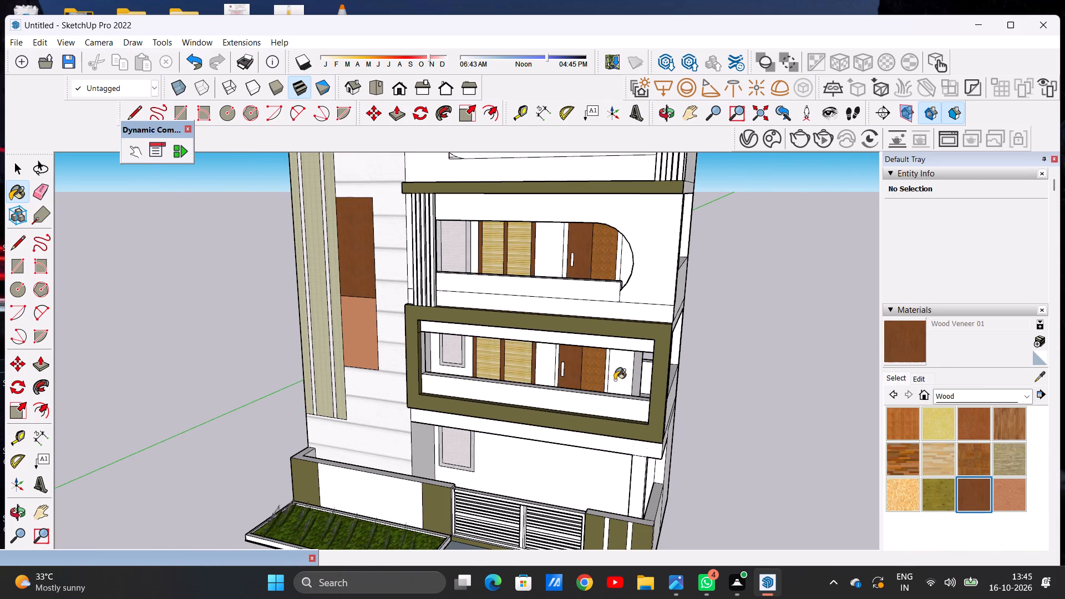
pyautogui.scroll(15, 607, 364)
pyautogui.click(607, 364)
# Paint the frame around the balcony door two floors below the top with Wood Veneer 01.
pyautogui.scroll(-8, 605, 389)
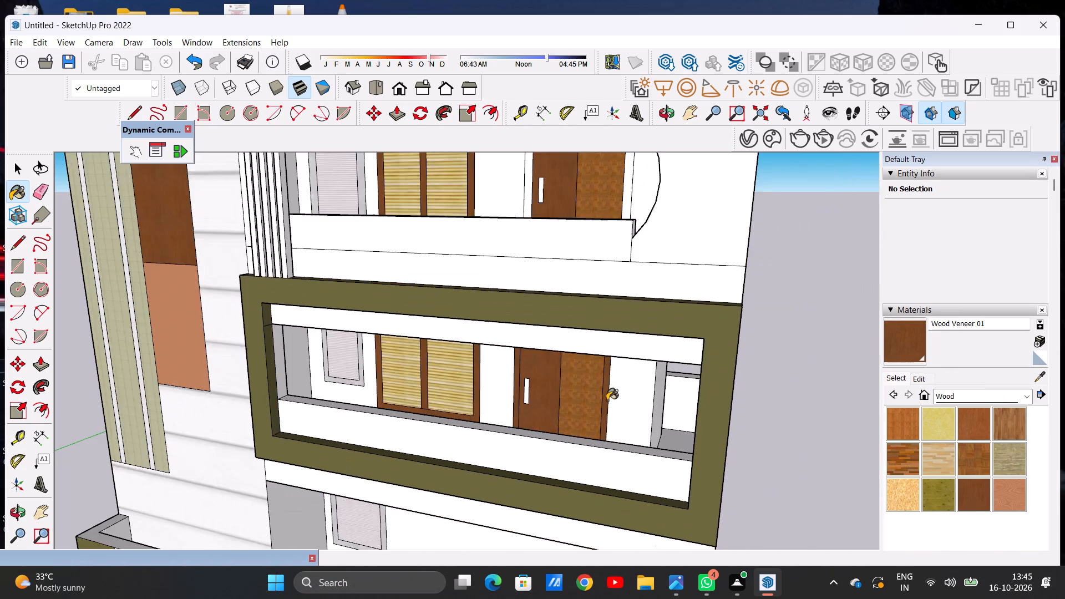
pyautogui.scroll(-6, 607, 400)
pyautogui.scroll(11, 617, 253)
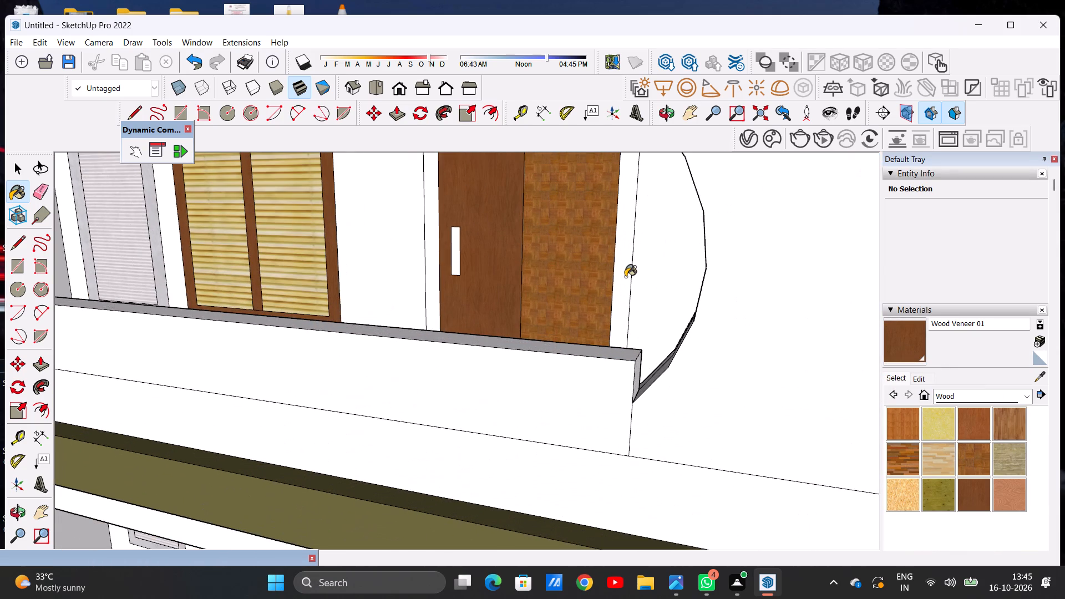
pyautogui.click(625, 283)
# Paint the frame around the balcony door one floor below the top with Wood Veneer 01.
pyautogui.scroll(-18, 636, 385)
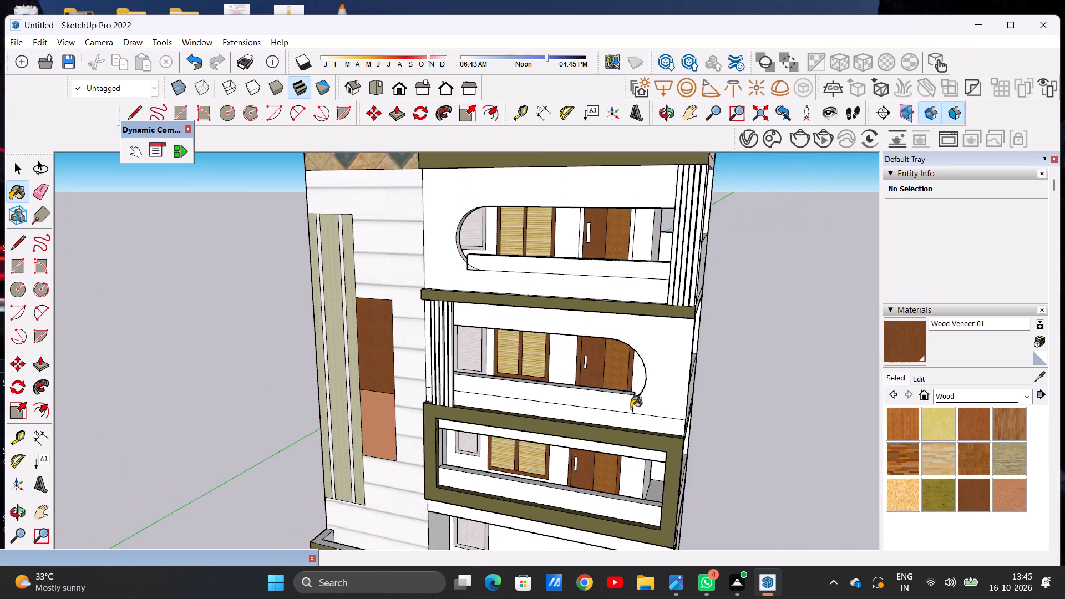
pyautogui.scroll(-4, 631, 408)
pyautogui.scroll(-1, 609, 293)
pyautogui.scroll(8, 612, 287)
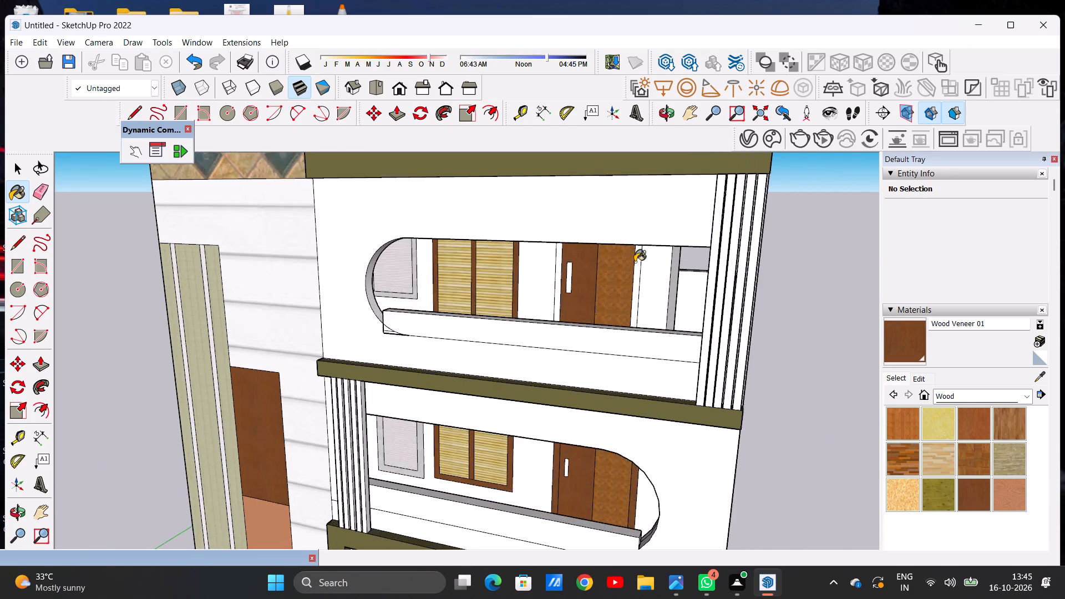
pyautogui.scroll(10, 635, 262)
pyautogui.click(629, 308)
# Paint the frame around the top-floor balcony door with Wood Veneer 01.
pyautogui.scroll(-7, 633, 327)
pyautogui.scroll(1, 633, 329)
pyautogui.scroll(-3, 632, 331)
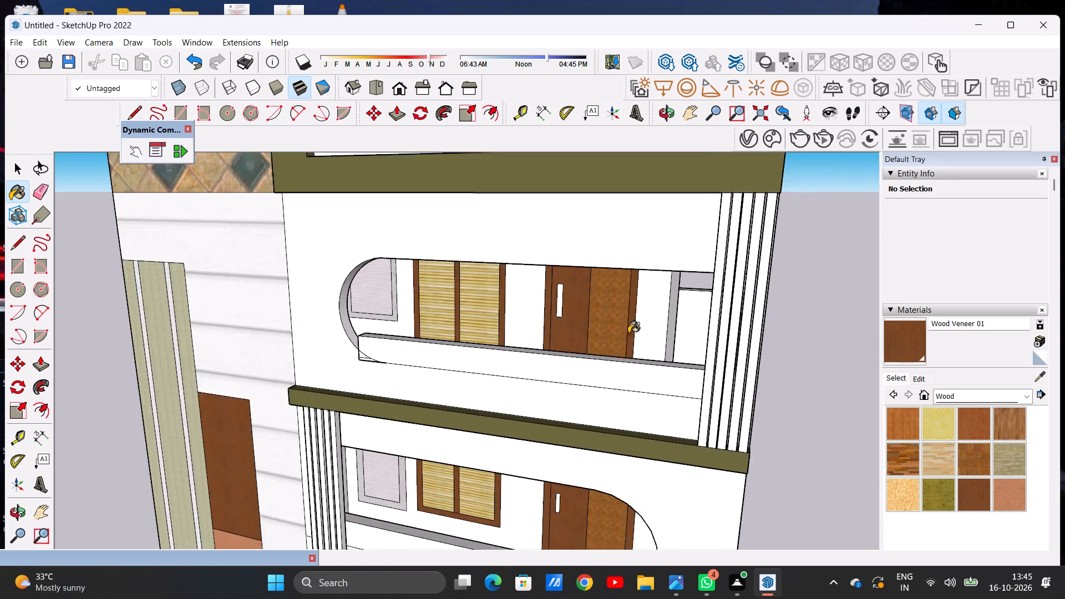
pyautogui.scroll(-9, 628, 333)
pyautogui.scroll(15, 625, 189)
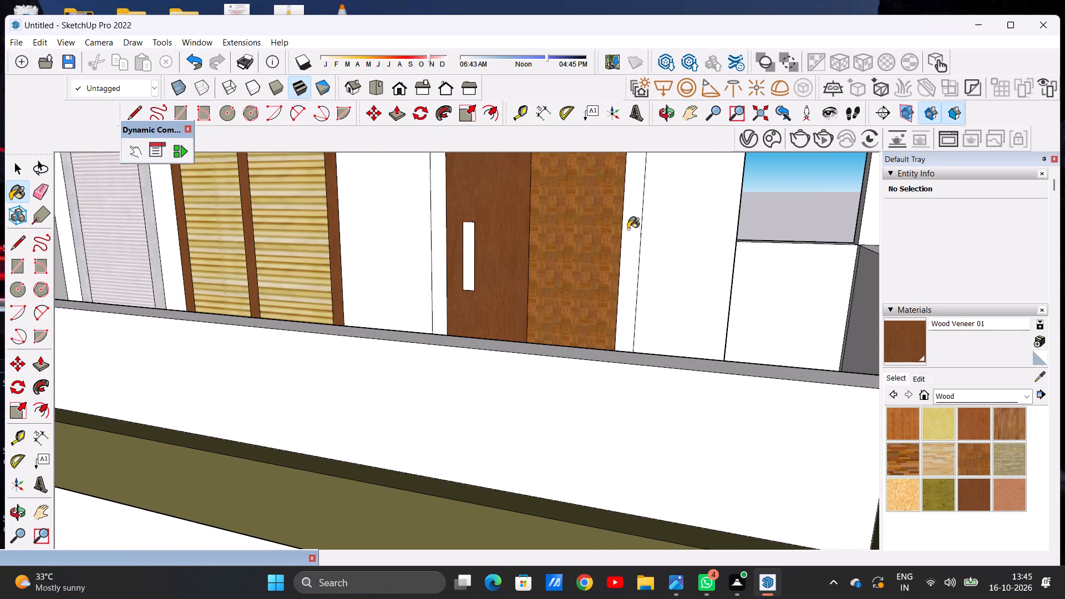
pyautogui.scroll(1, 628, 229)
pyautogui.click(628, 229)
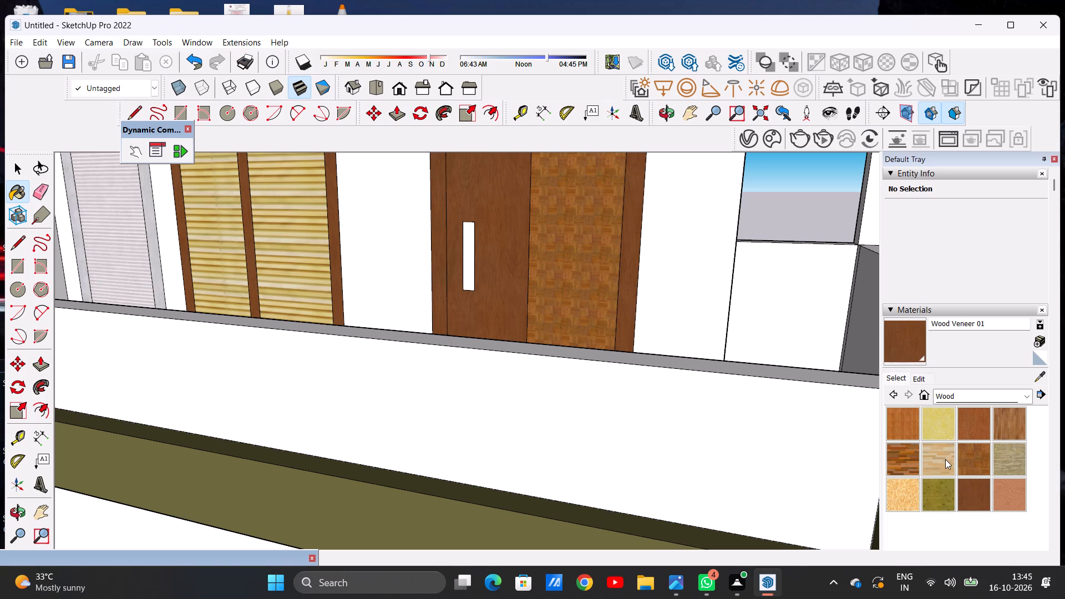
# Apply the light-coloured plank wood material to the handle of the top-floor balcony door.
pyautogui.click(939, 459)
pyautogui.scroll(5, 465, 287)
pyautogui.click(471, 258)
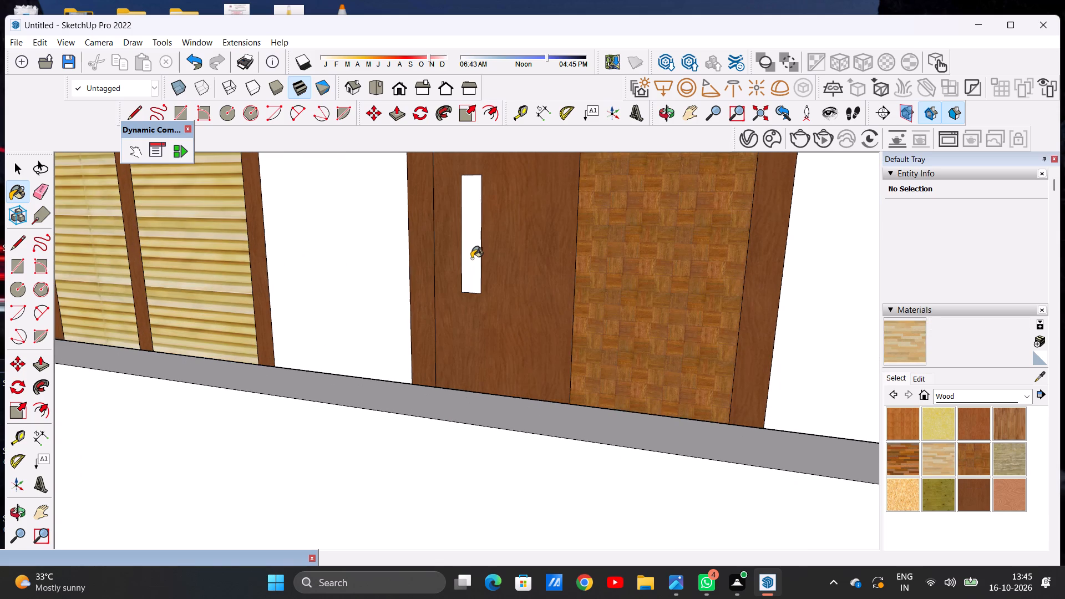
# Paint the handle of the balcony door one floor below the top with Wood Floor Light.
pyautogui.scroll(-20, 502, 252)
pyautogui.scroll(-4, 502, 252)
pyautogui.scroll(5, 529, 338)
pyautogui.scroll(-1, 529, 338)
pyautogui.scroll(1, 529, 338)
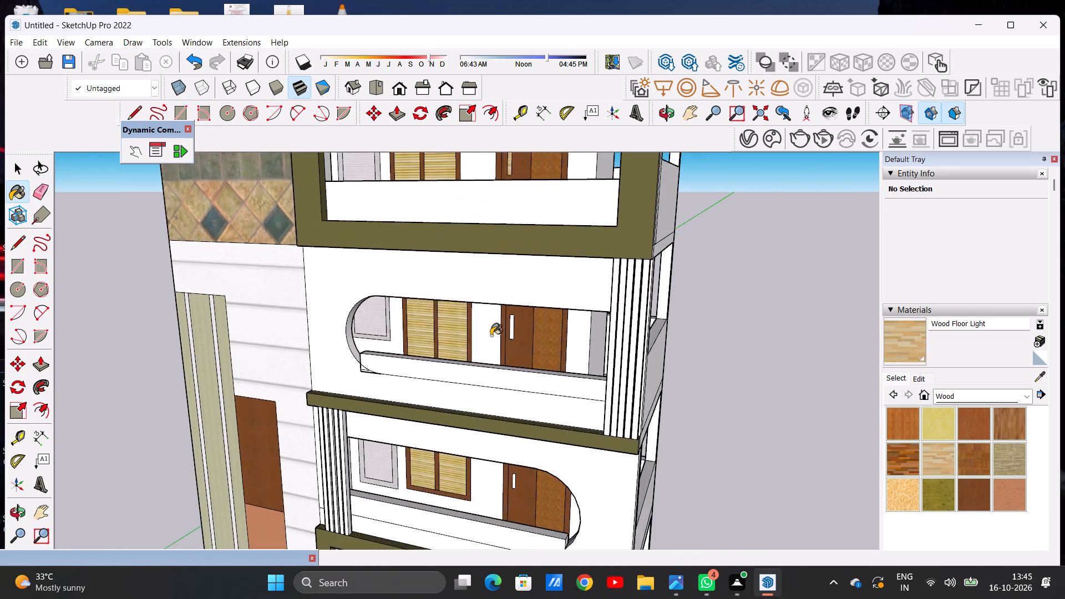
pyautogui.scroll(15, 491, 336)
pyautogui.click(539, 322)
# Paint the handle of the balcony door two floors below the top with Wood Floor Light.
pyautogui.scroll(-15, 524, 227)
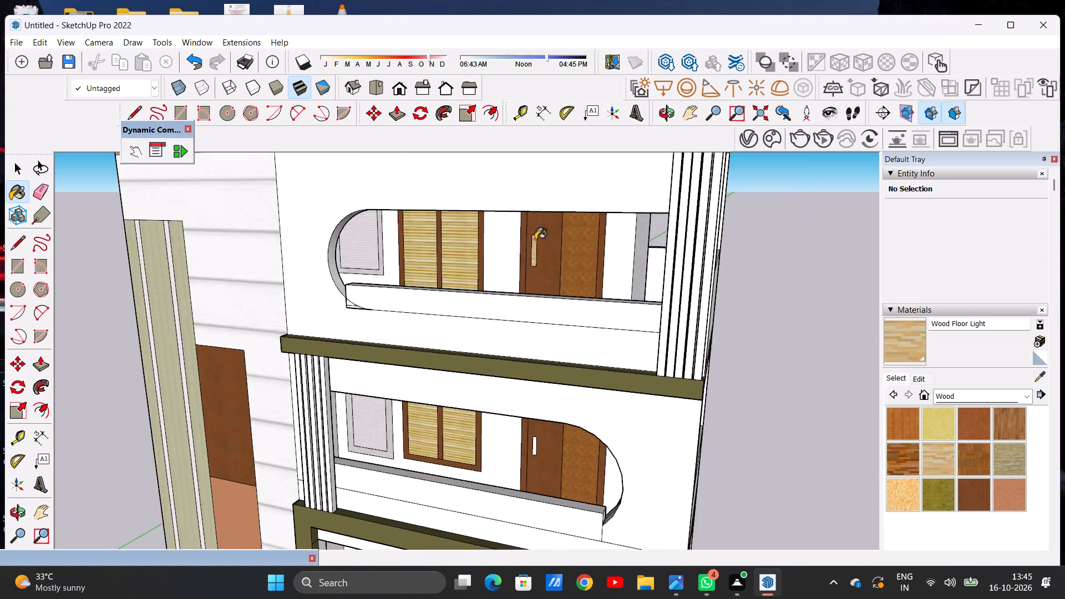
pyautogui.scroll(-7, 535, 240)
pyautogui.scroll(20, 537, 384)
pyautogui.scroll(1, 537, 384)
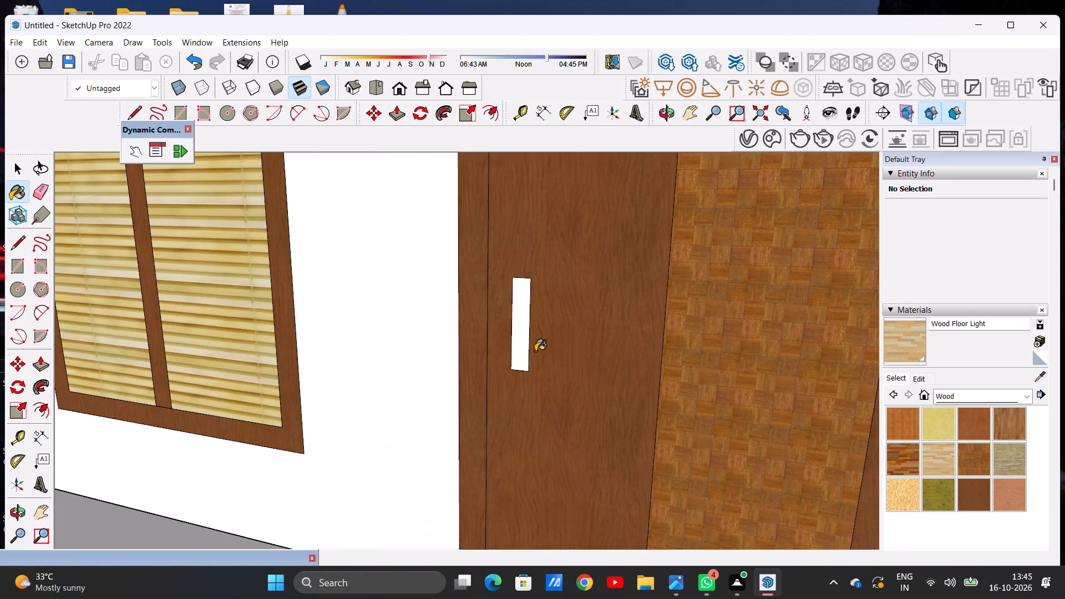
pyautogui.click(521, 353)
# Paint the handle of the lowest balcony door, three floors below the top, with Wood Floor Light.
pyautogui.scroll(-17, 557, 304)
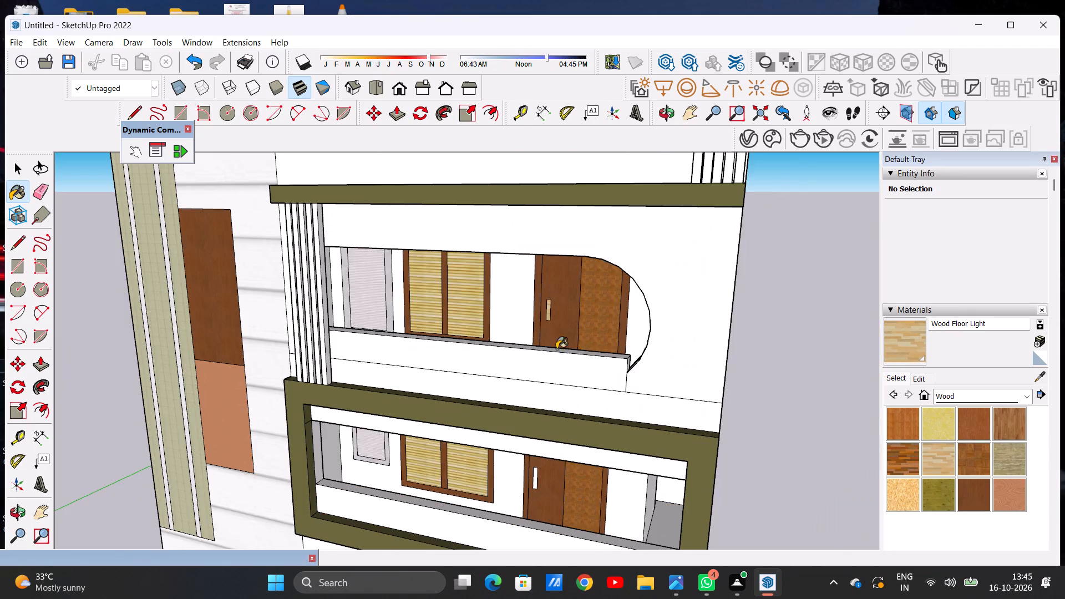
pyautogui.scroll(-5, 556, 349)
pyautogui.scroll(16, 534, 418)
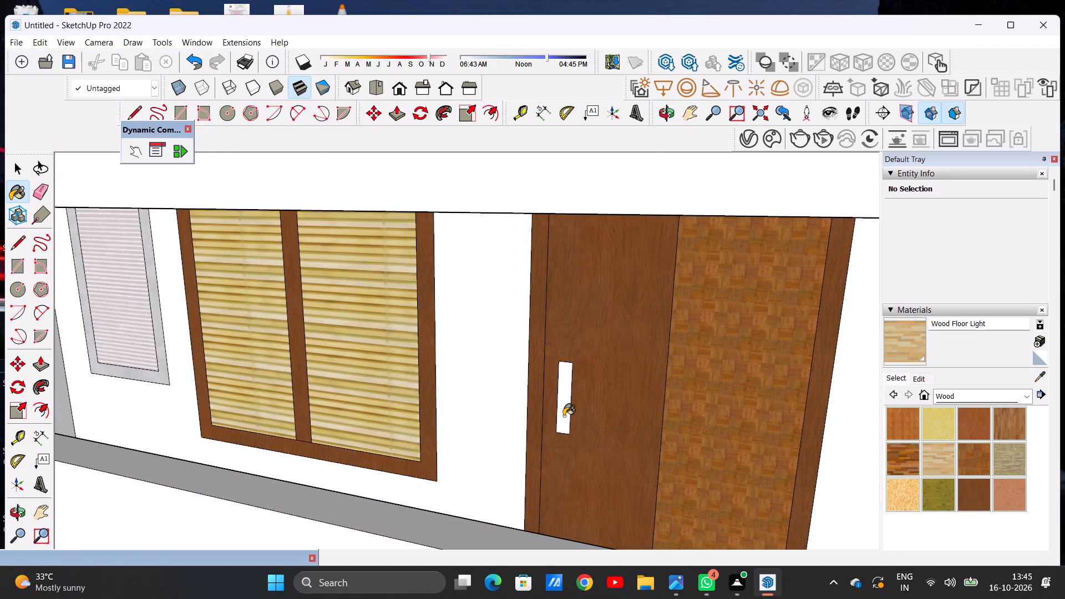
pyautogui.click(564, 416)
pyautogui.scroll(-16, 556, 306)
pyautogui.scroll(-7, 557, 339)
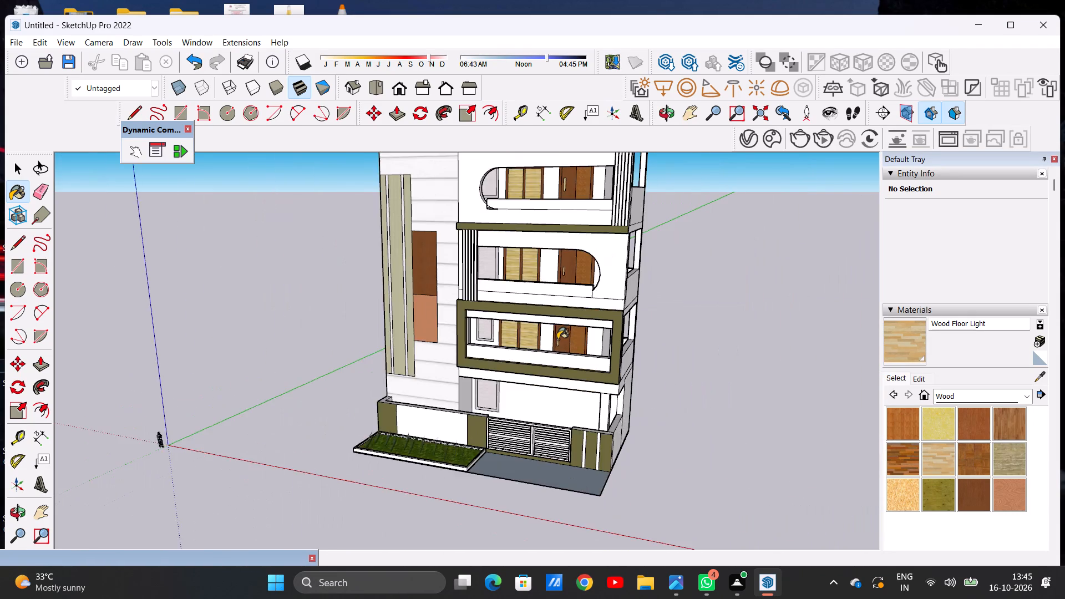
pyautogui.scroll(-7, 557, 339)
pyautogui.scroll(5, 560, 276)
pyautogui.press('space')
# Examine the building's front and side, including the balconies on the upper floors.
pyautogui.scroll(-5, 560, 276)
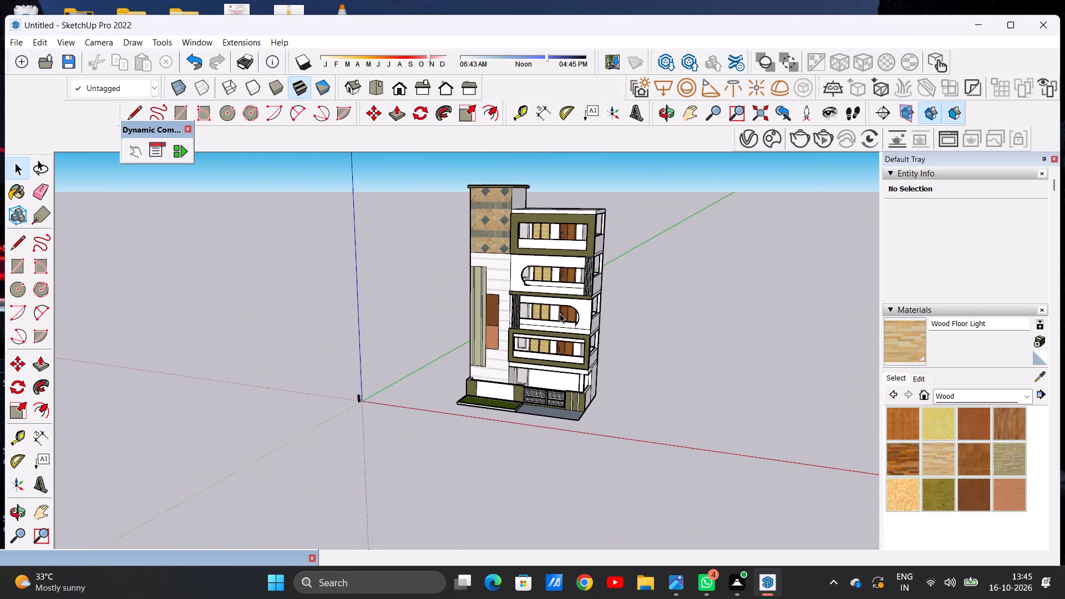
pyautogui.scroll(8, 560, 289)
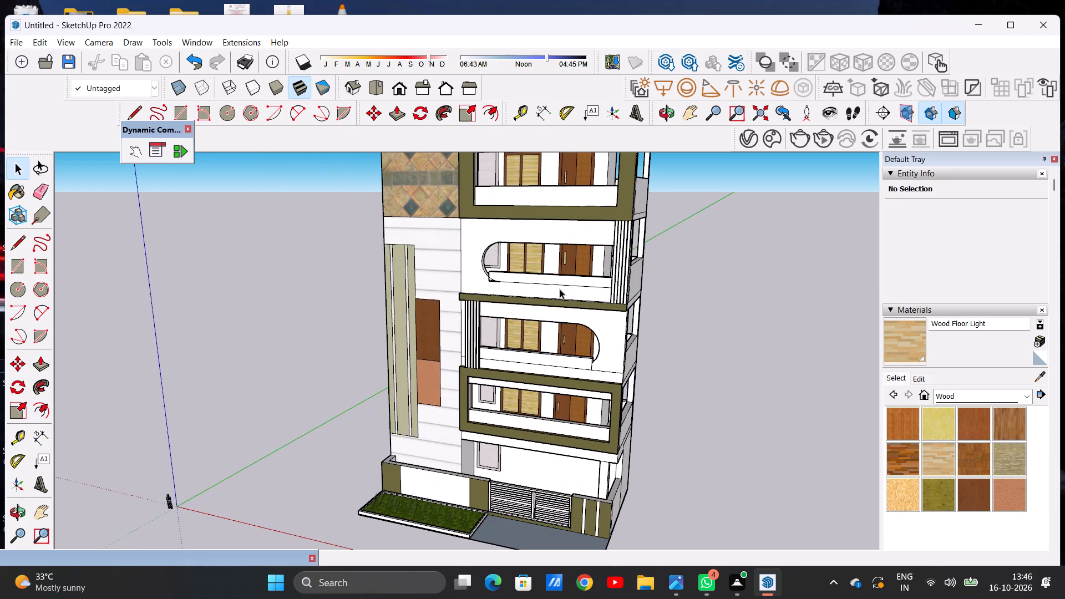
pyautogui.scroll(-3, 560, 289)
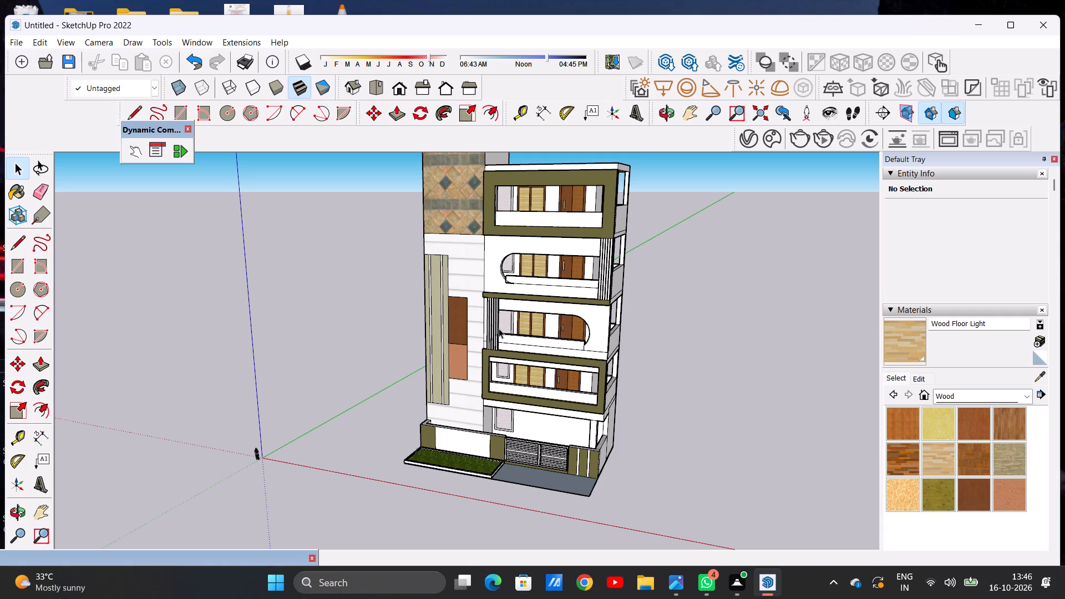
pyautogui.scroll(-8, 477, 370)
pyautogui.scroll(8, 529, 311)
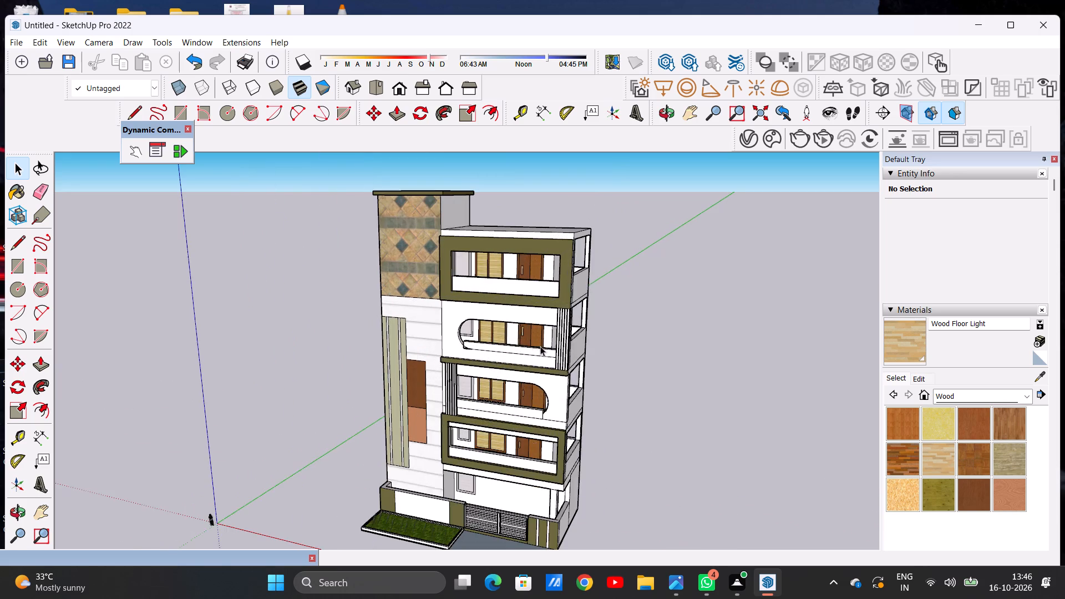
pyautogui.moveTo(540, 346); pyautogui.dragTo(392, 331, button='middle')
pyautogui.scroll(6, 454, 292)
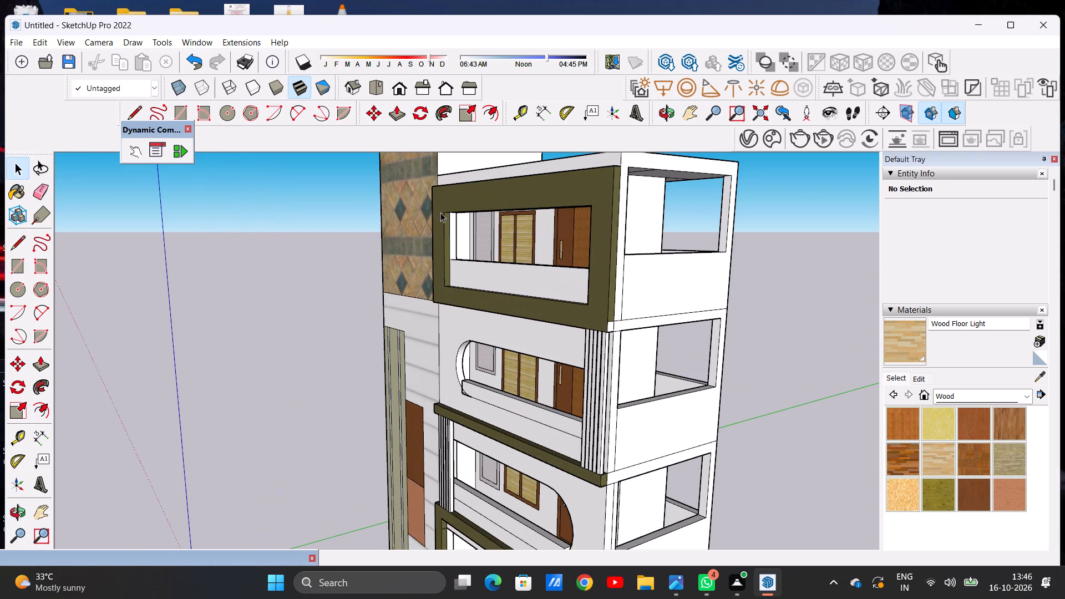
pyautogui.scroll(-3, 452, 248)
pyautogui.moveTo(424, 239); pyautogui.dragTo(596, 262, button='middle')
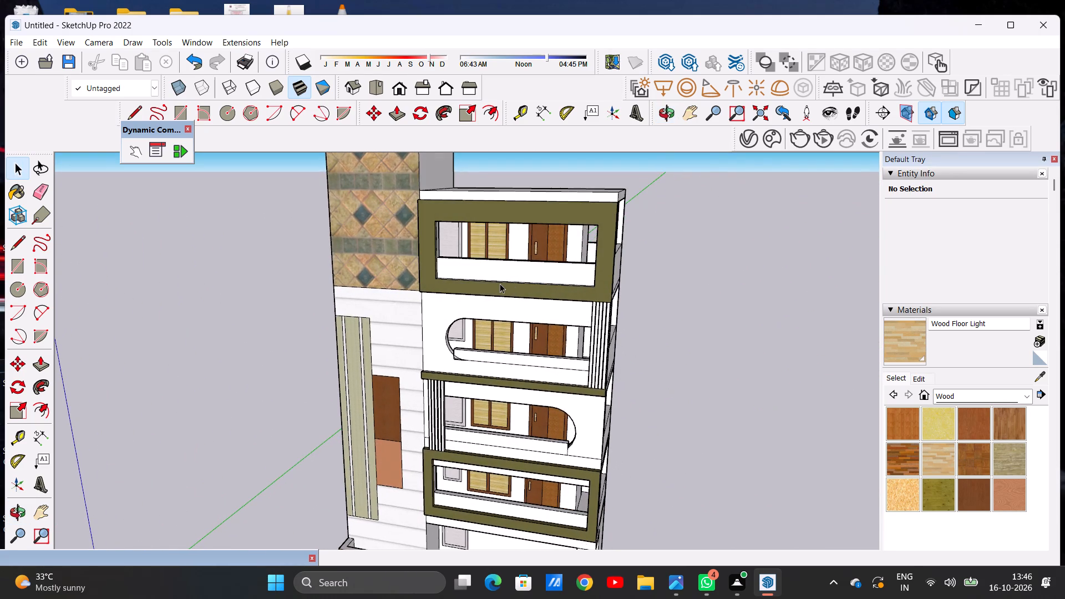
pyautogui.scroll(11, 500, 283)
pyautogui.moveTo(485, 276); pyautogui.dragTo(488, 238, button='middle')
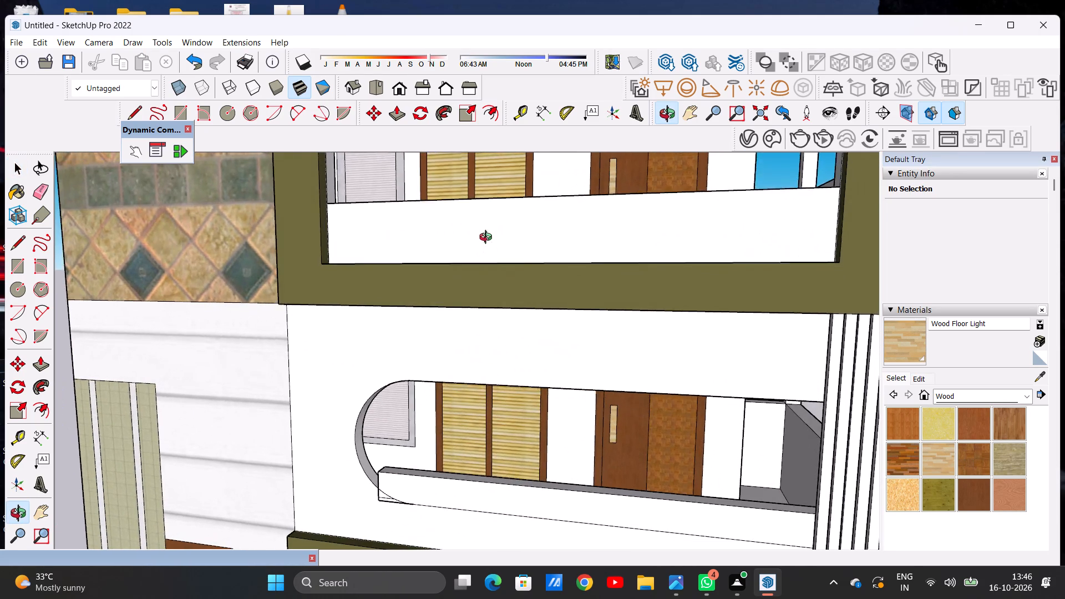
pyautogui.moveTo(488, 238); pyautogui.dragTo(507, 266, button='middle')
pyautogui.scroll(-11, 466, 338)
pyautogui.scroll(6, 560, 280)
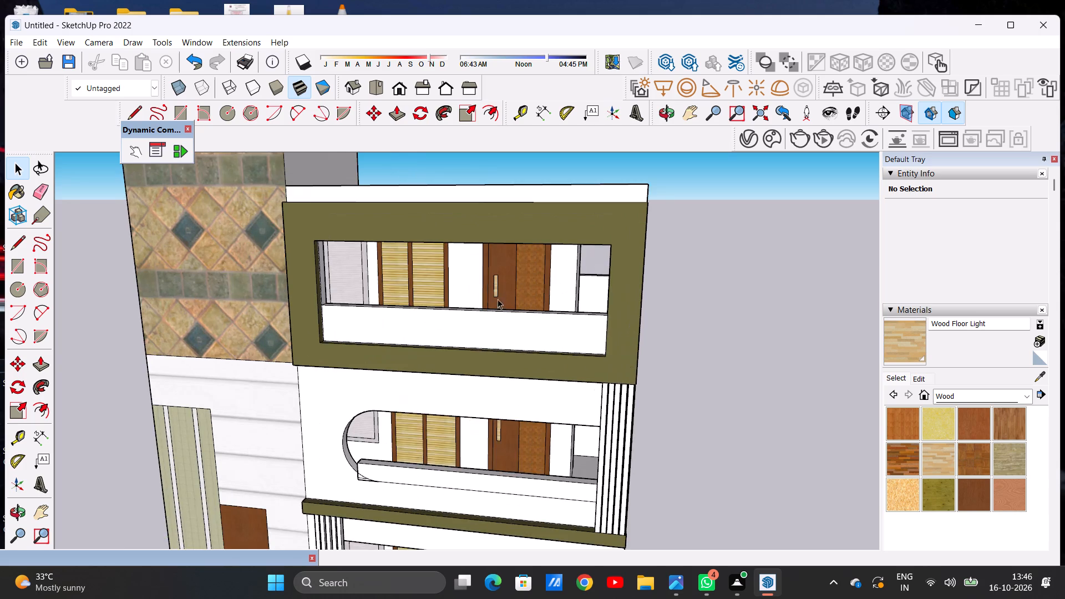
pyautogui.moveTo(468, 316); pyautogui.dragTo(515, 293, button='middle')
pyautogui.scroll(2, 509, 323)
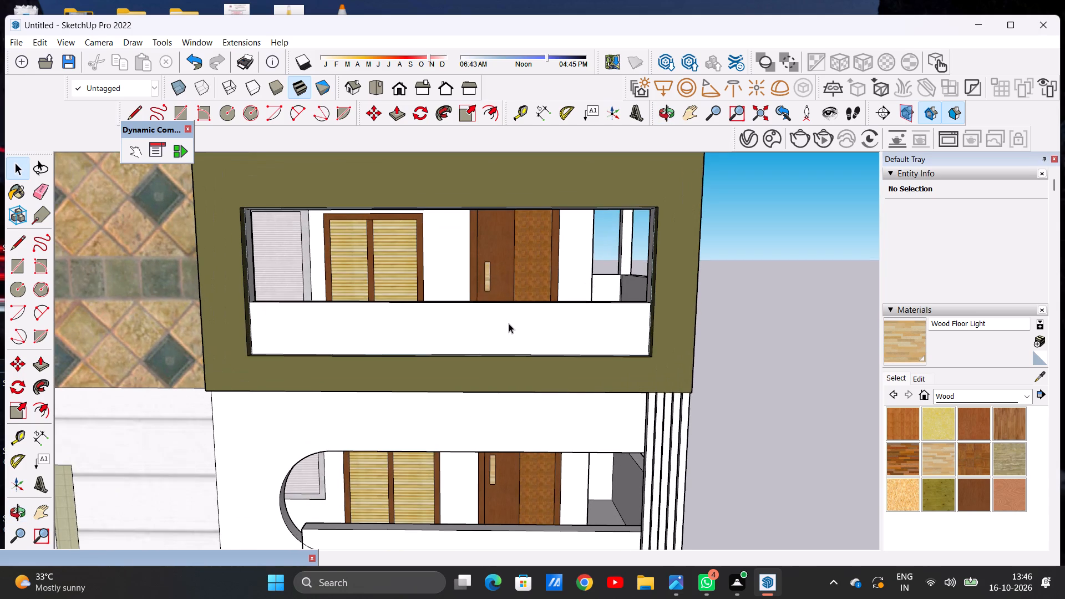
# Apply Translucent Glass Safety from the Glass and Mirrors collection to the front face of the top-floor balcony parapet.
pyautogui.click(961, 396)
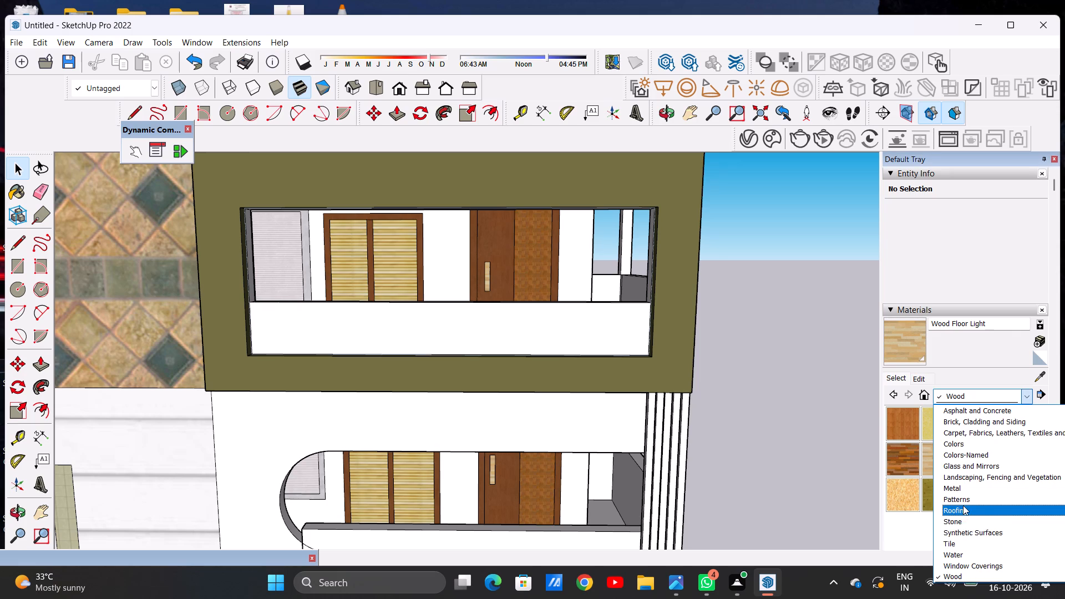
pyautogui.click(956, 468)
pyautogui.click(902, 498)
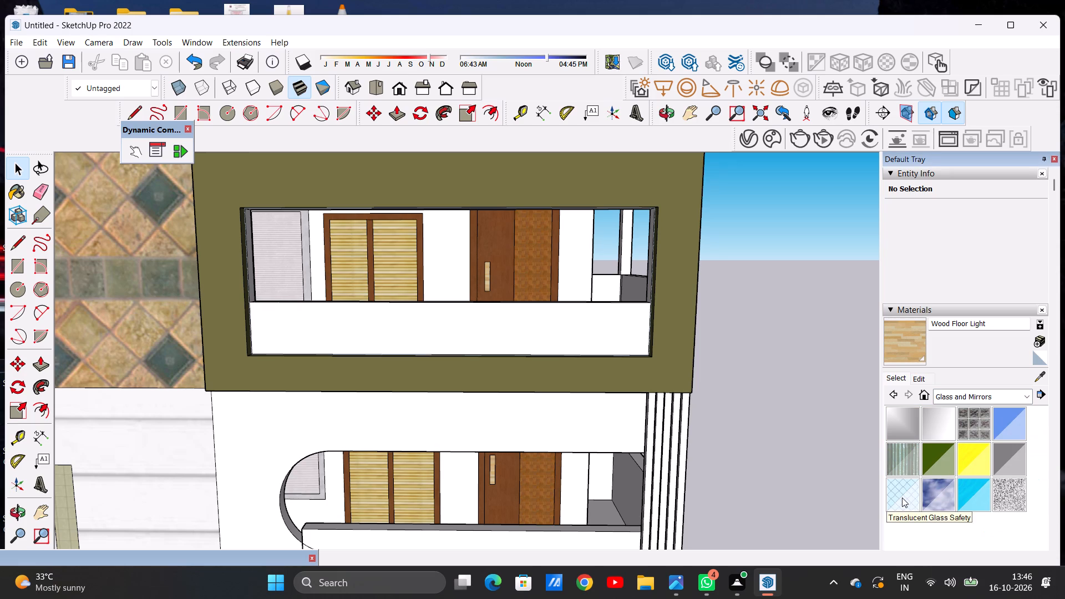
pyautogui.scroll(5, 539, 327)
pyautogui.click(539, 327)
pyautogui.scroll(-5, 538, 326)
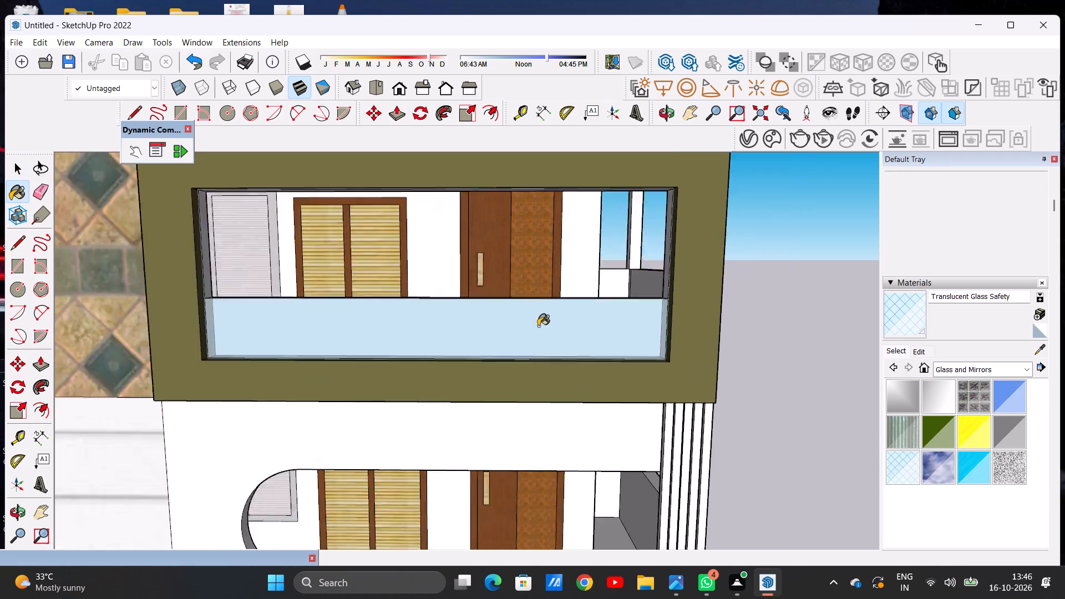
# Paint the top and inner faces of the top-floor balcony parapet with Translucent Glass Safety.
pyautogui.scroll(-2, 538, 326)
pyautogui.moveTo(541, 317); pyautogui.dragTo(479, 412, button='middle')
pyautogui.scroll(2, 562, 346)
pyautogui.scroll(-1, 562, 346)
pyautogui.scroll(10, 562, 346)
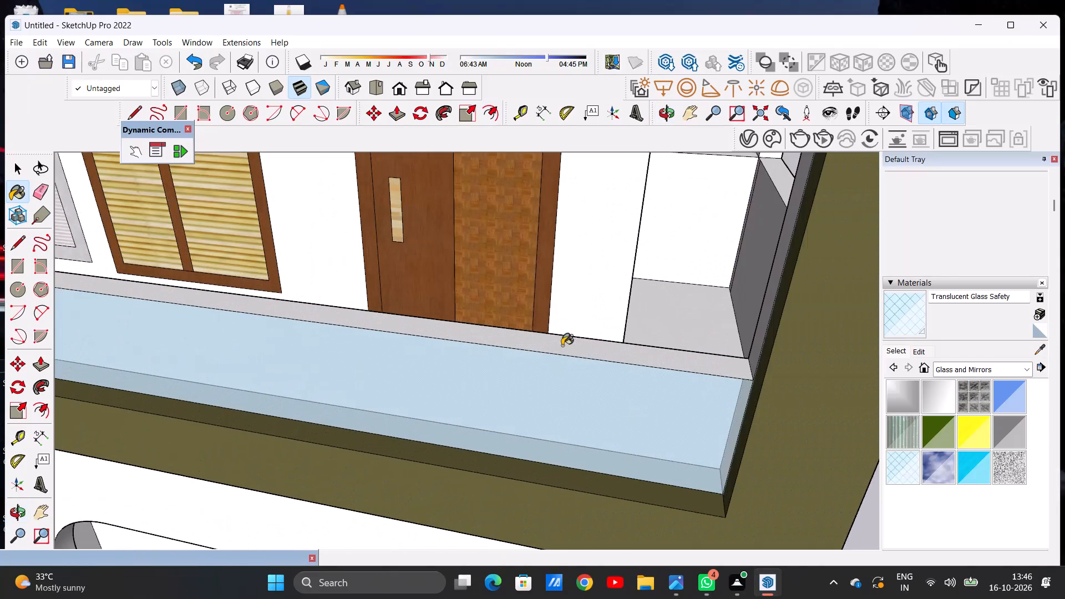
pyautogui.click(562, 346)
pyautogui.scroll(-12, 514, 348)
pyautogui.moveTo(626, 339); pyautogui.dragTo(266, 348, button='middle')
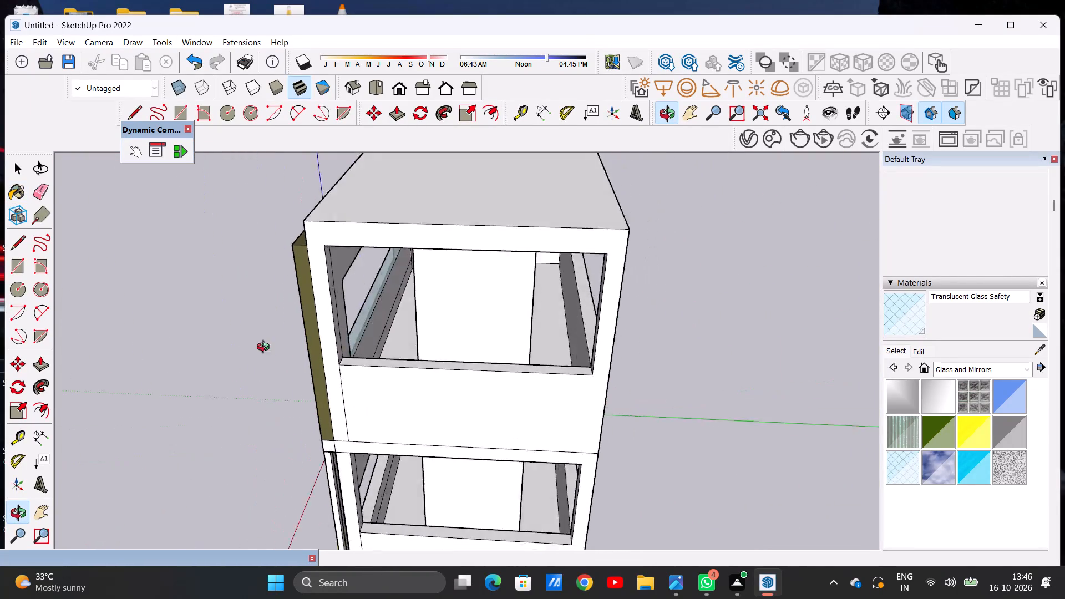
pyautogui.moveTo(266, 348); pyautogui.dragTo(226, 356, button='middle')
pyautogui.scroll(16, 347, 351)
pyautogui.click(322, 337)
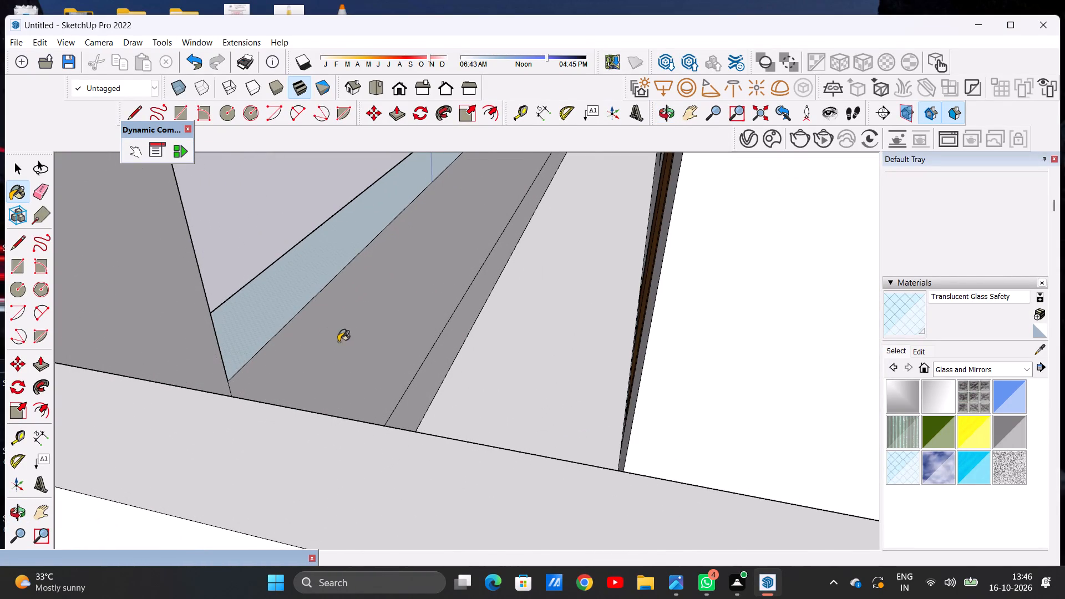
pyautogui.scroll(-18, 364, 352)
pyautogui.moveTo(270, 362); pyautogui.dragTo(563, 331, button='middle')
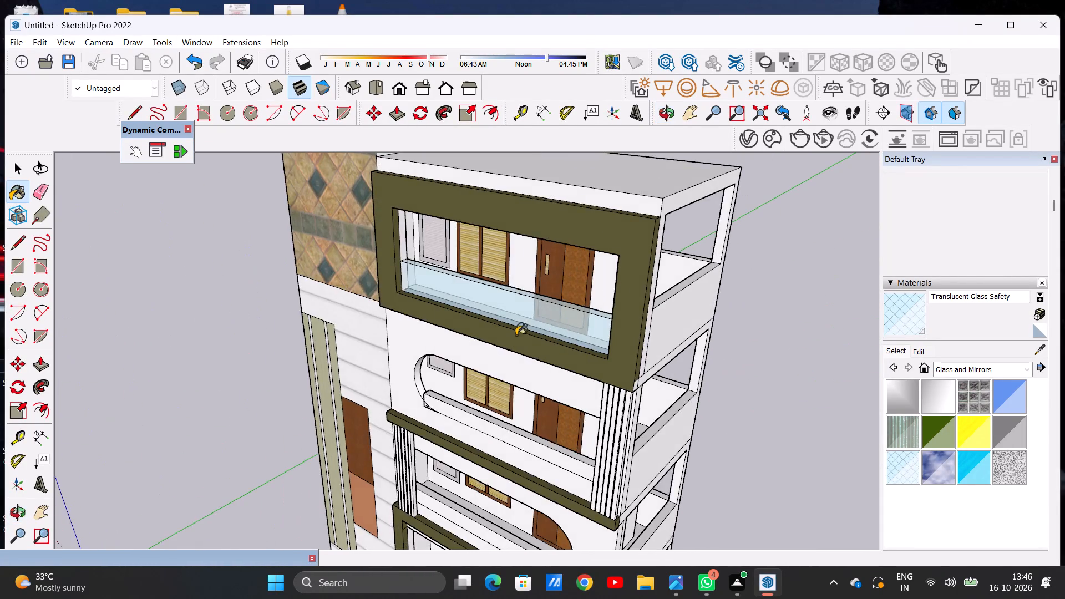
# Paint the front and top faces of the balcony parapet one floor below the top with Translucent Glass Safety.
pyautogui.scroll(-5, 515, 337)
pyautogui.moveTo(435, 370); pyautogui.dragTo(523, 301, button='middle')
pyautogui.scroll(6, 594, 422)
pyautogui.scroll(3, 571, 375)
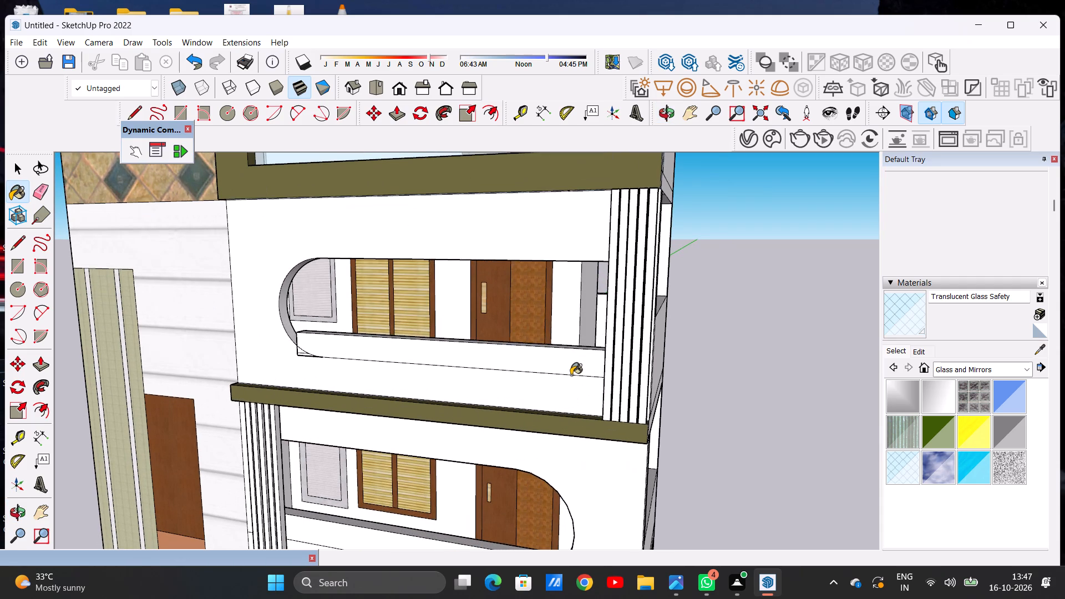
pyautogui.scroll(9, 574, 372)
pyautogui.click(567, 354)
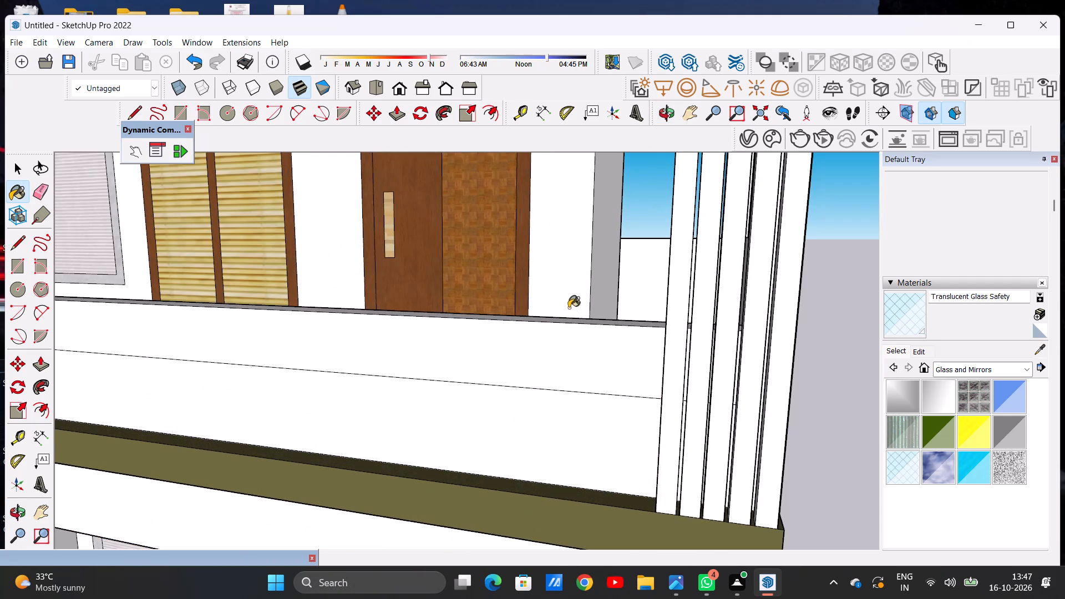
pyautogui.moveTo(569, 308); pyautogui.dragTo(569, 387, button='middle')
pyautogui.scroll(4, 569, 403)
pyautogui.click(569, 404)
# Paint the inner face of the balcony parapet one floor below the top with Translucent Glass Safety.
pyautogui.scroll(-15, 521, 395)
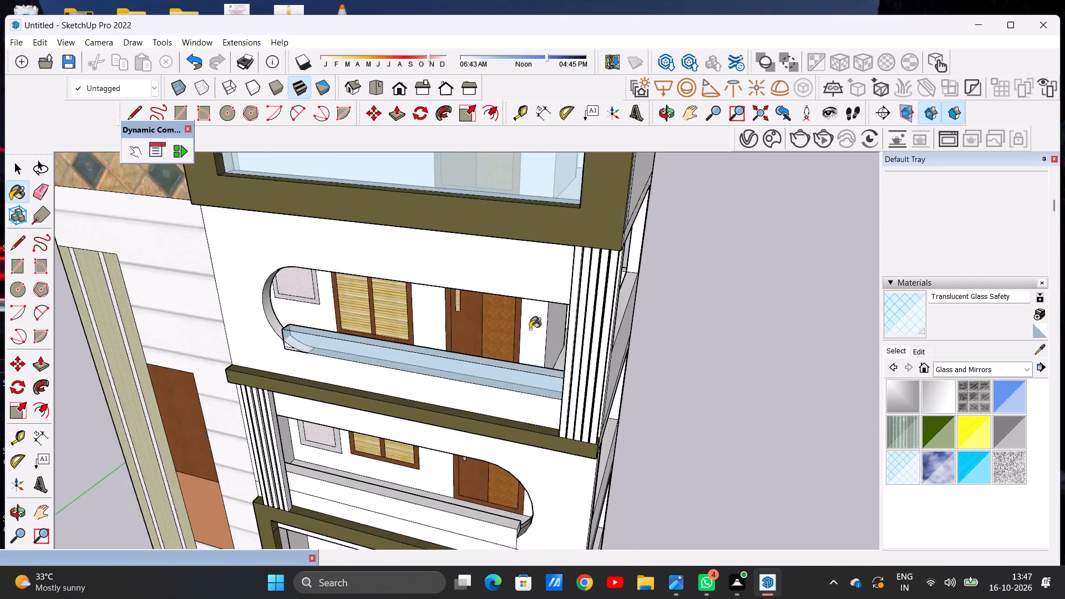
pyautogui.scroll(-4, 530, 329)
pyautogui.moveTo(629, 399); pyautogui.dragTo(259, 404, button='middle')
pyautogui.scroll(5, 401, 350)
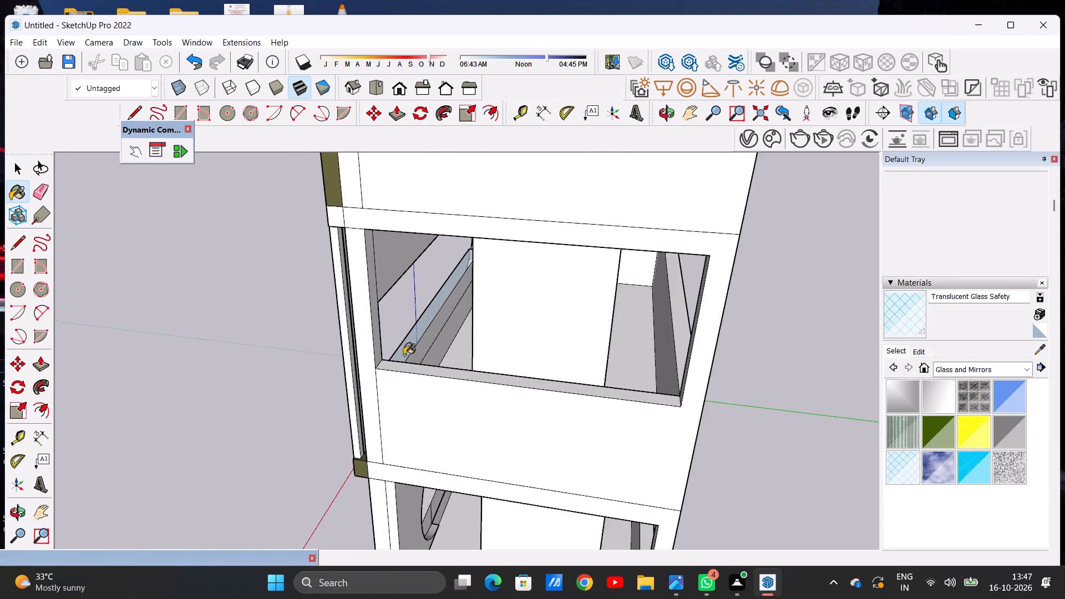
pyautogui.scroll(2, 404, 355)
pyautogui.scroll(-1, 412, 361)
pyautogui.scroll(11, 413, 361)
pyautogui.click(400, 359)
pyautogui.scroll(-12, 471, 359)
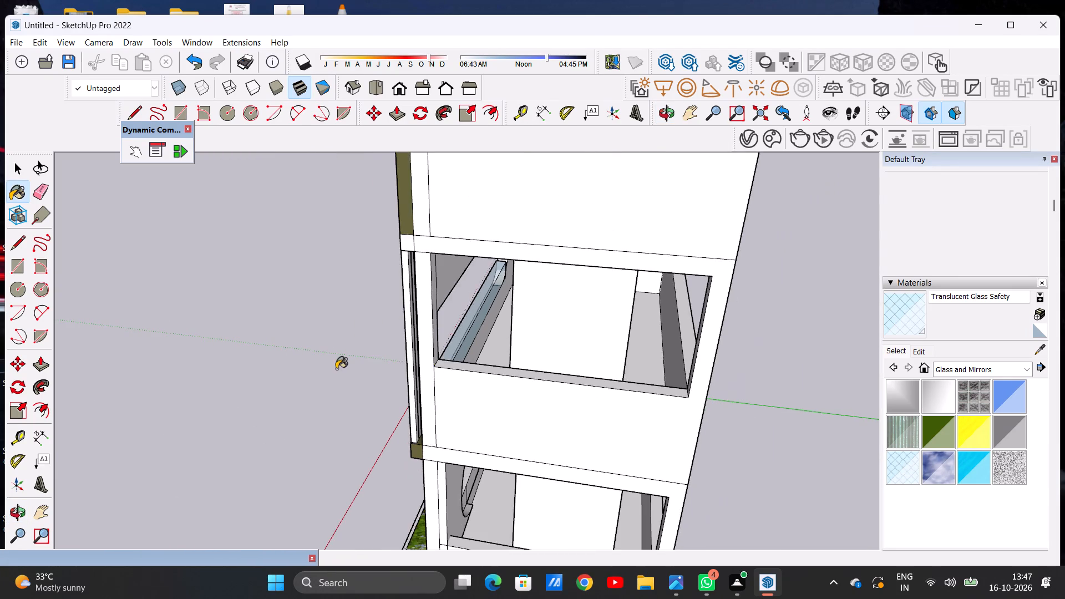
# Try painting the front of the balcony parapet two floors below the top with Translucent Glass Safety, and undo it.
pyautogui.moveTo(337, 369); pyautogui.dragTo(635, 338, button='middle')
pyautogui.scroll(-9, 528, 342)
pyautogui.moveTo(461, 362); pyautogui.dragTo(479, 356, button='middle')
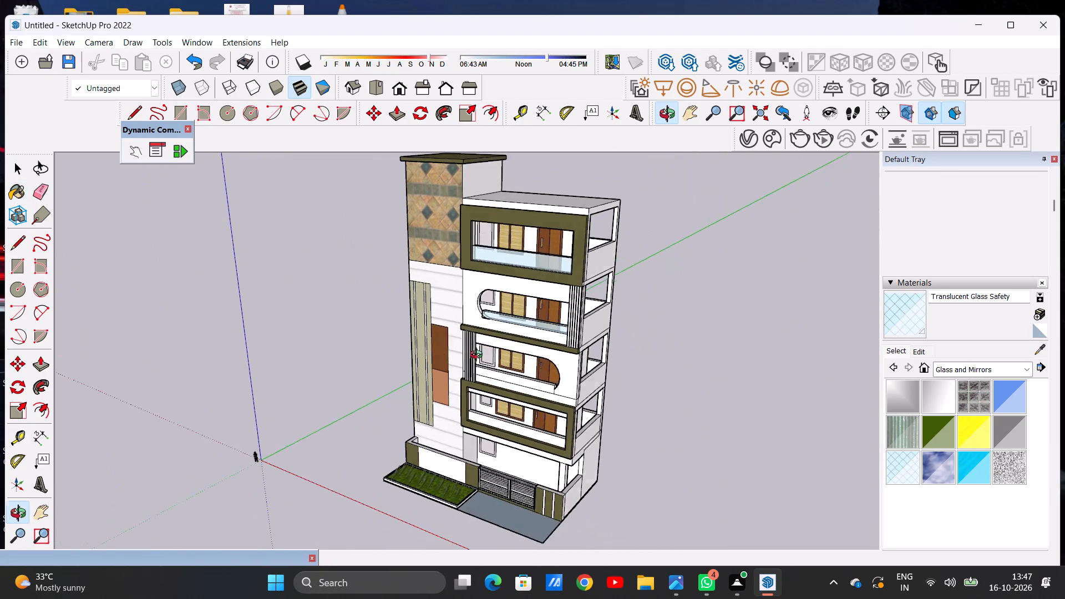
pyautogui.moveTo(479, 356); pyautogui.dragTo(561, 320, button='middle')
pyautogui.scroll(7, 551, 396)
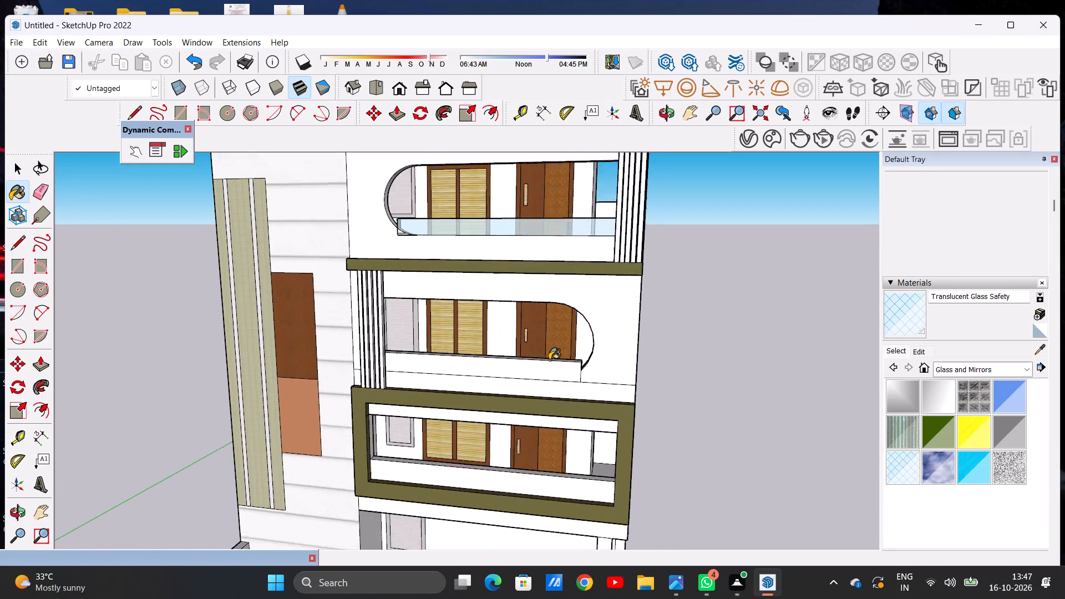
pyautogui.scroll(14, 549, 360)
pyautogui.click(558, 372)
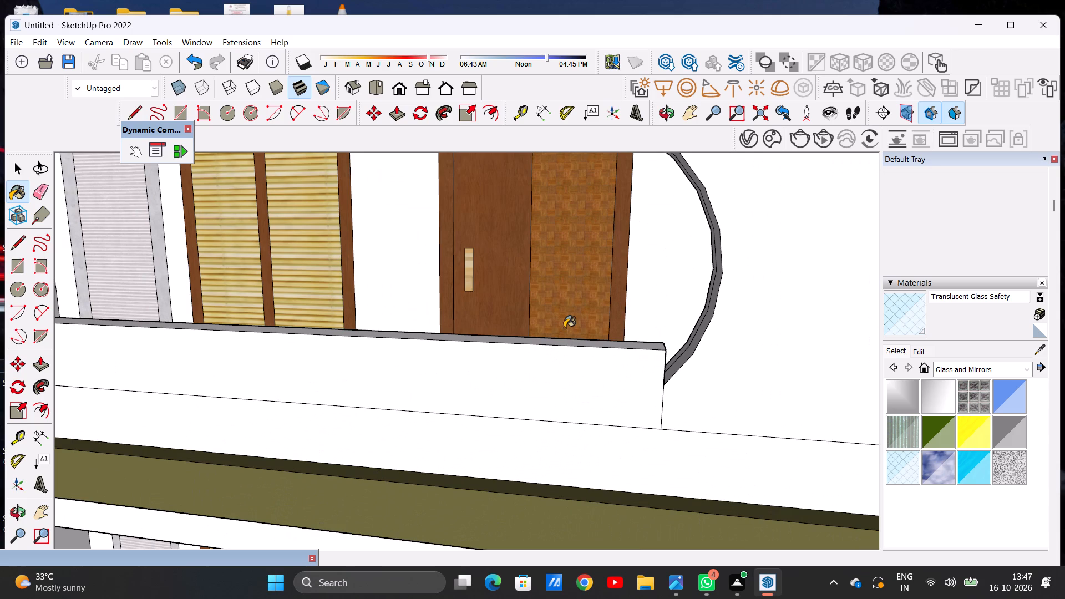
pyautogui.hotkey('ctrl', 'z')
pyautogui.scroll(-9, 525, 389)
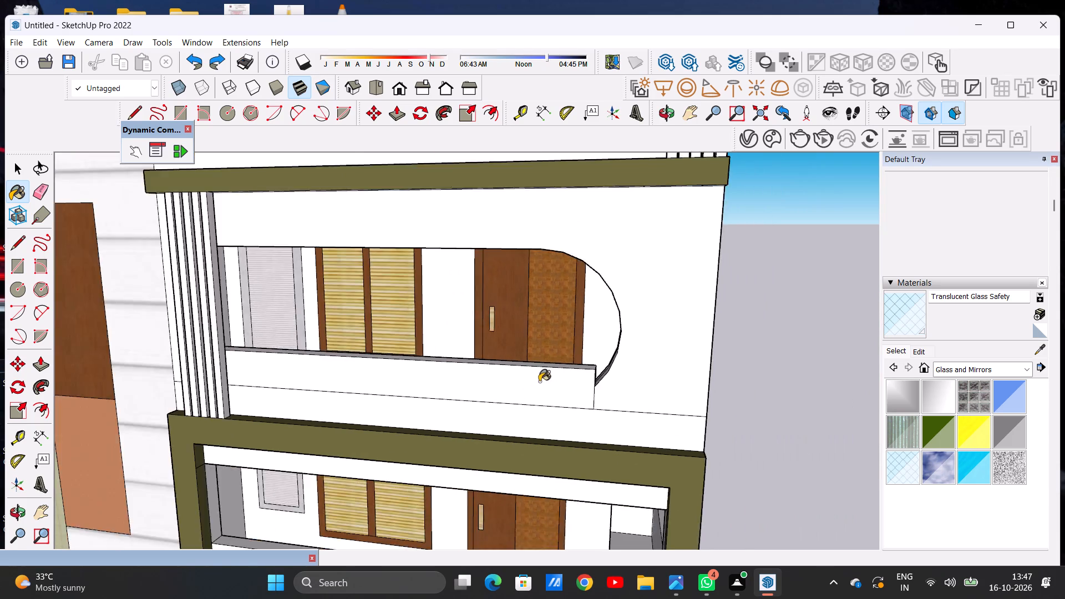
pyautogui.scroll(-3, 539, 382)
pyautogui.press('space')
# Examine the parapet end beside the rounded opening on the balcony two floors below the top.
pyautogui.moveTo(596, 395); pyautogui.dragTo(559, 384, button='middle')
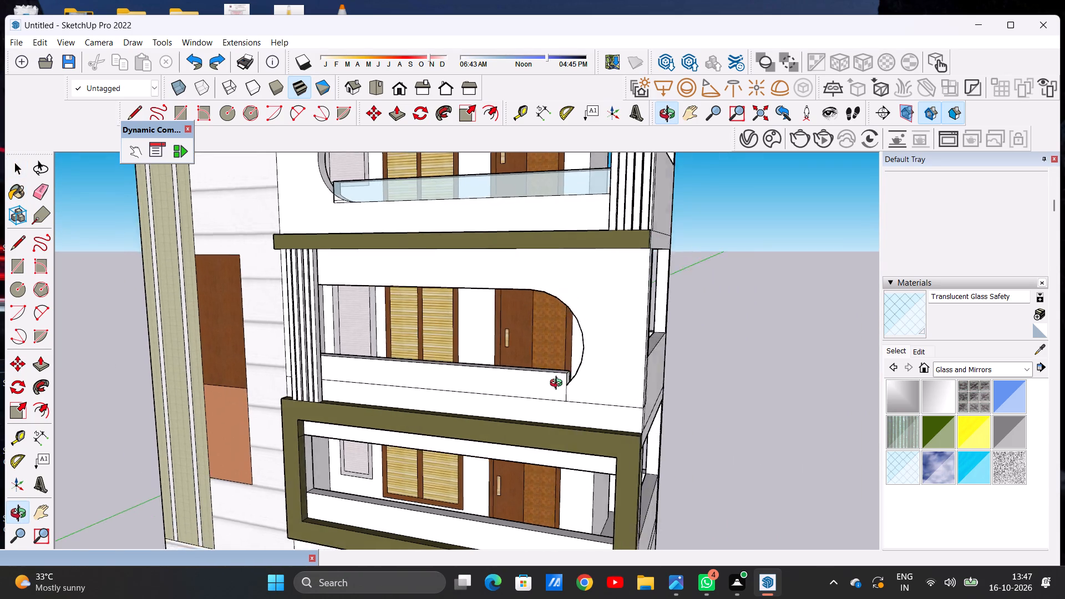
pyautogui.moveTo(559, 384); pyautogui.dragTo(484, 384, button='middle')
pyautogui.scroll(18, 514, 382)
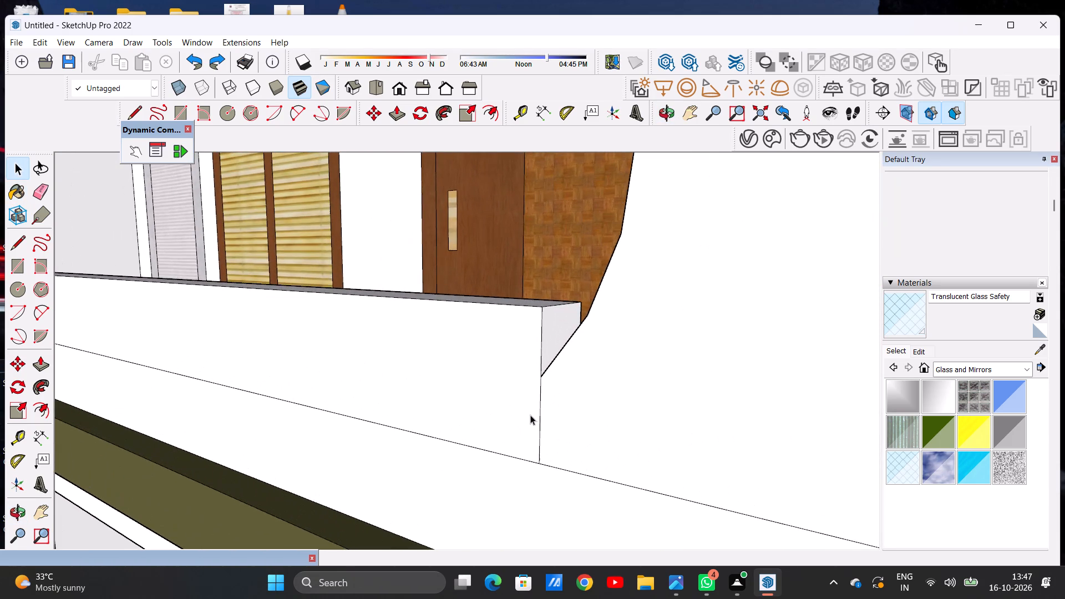
pyautogui.scroll(-15, 531, 417)
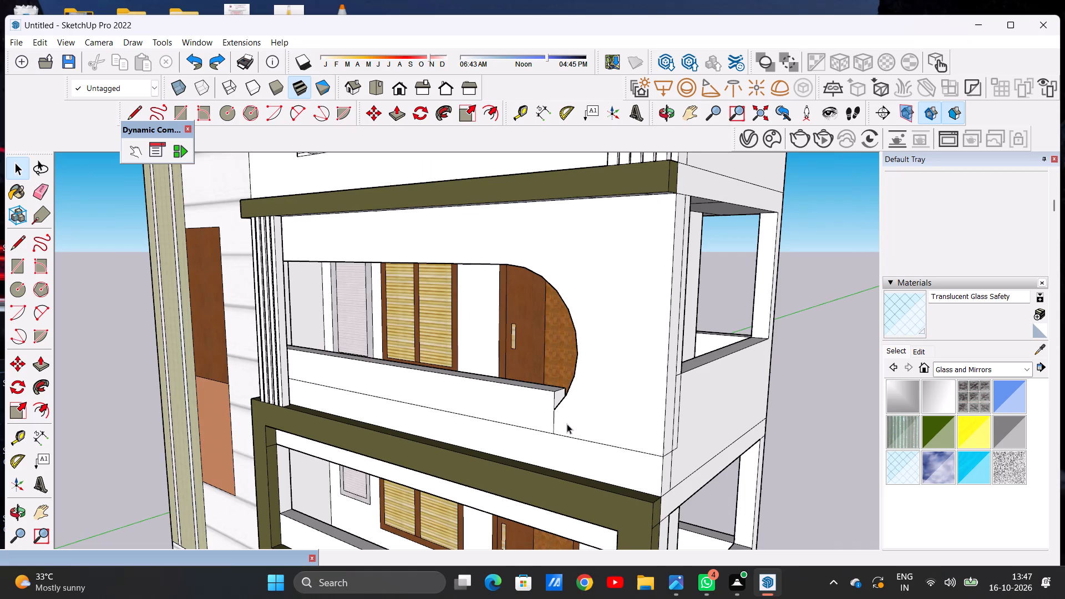
pyautogui.scroll(-10, 567, 424)
pyautogui.moveTo(559, 424); pyautogui.dragTo(632, 404, button='middle')
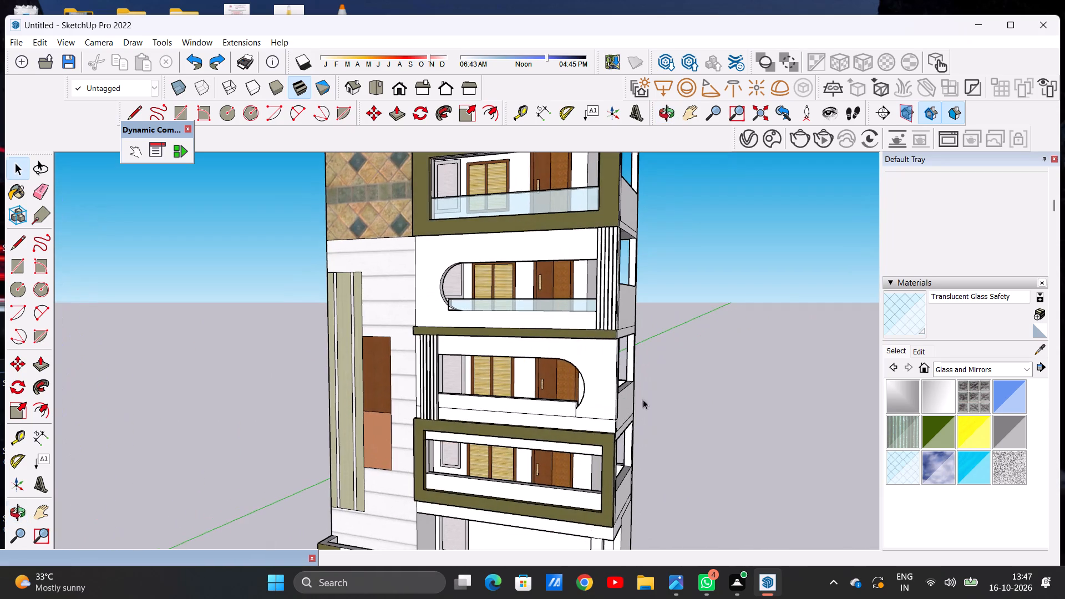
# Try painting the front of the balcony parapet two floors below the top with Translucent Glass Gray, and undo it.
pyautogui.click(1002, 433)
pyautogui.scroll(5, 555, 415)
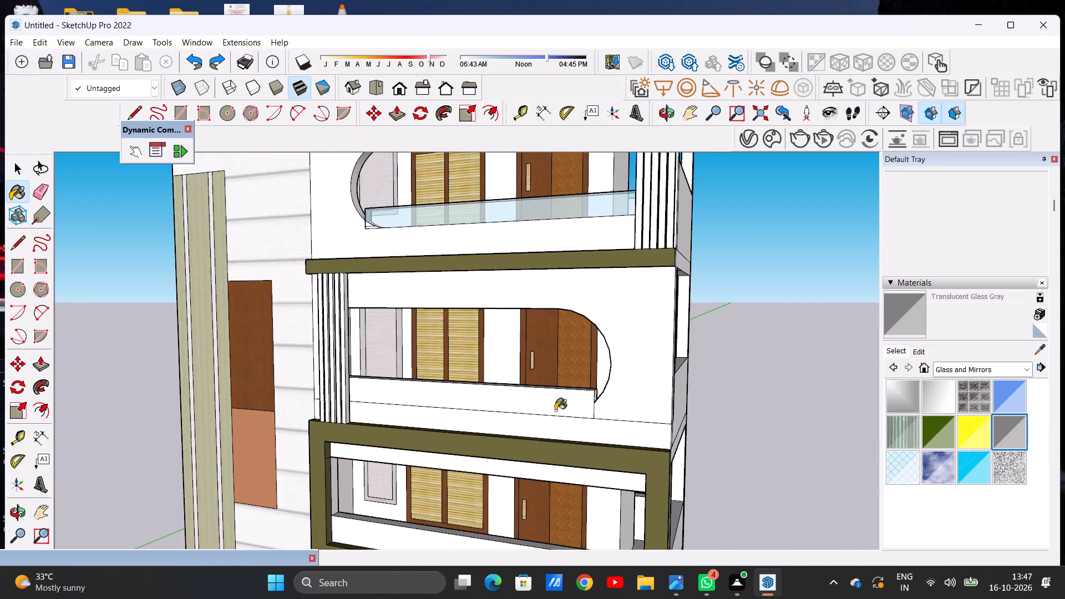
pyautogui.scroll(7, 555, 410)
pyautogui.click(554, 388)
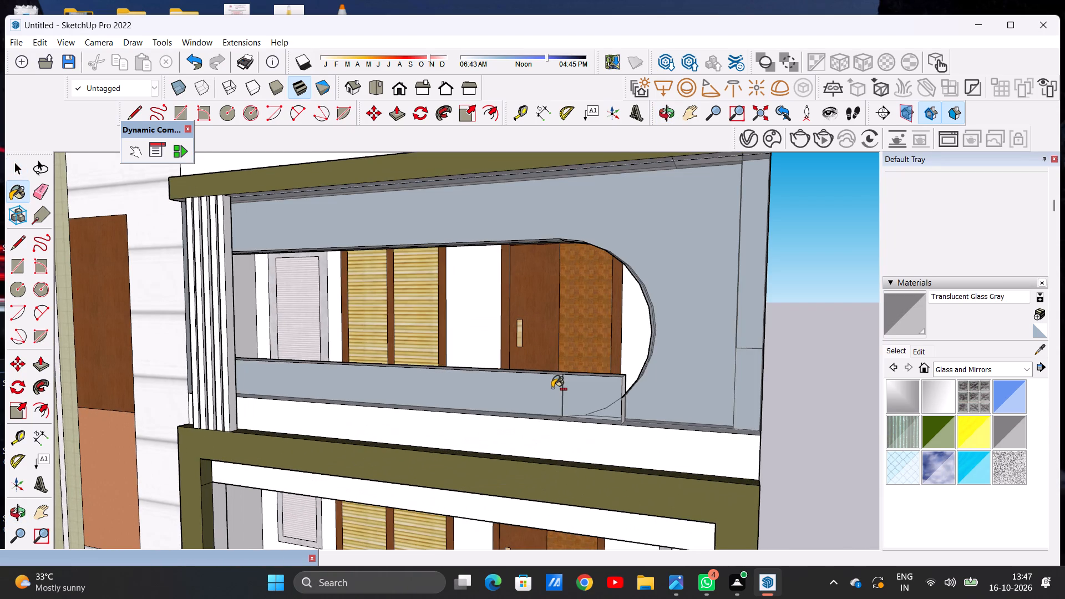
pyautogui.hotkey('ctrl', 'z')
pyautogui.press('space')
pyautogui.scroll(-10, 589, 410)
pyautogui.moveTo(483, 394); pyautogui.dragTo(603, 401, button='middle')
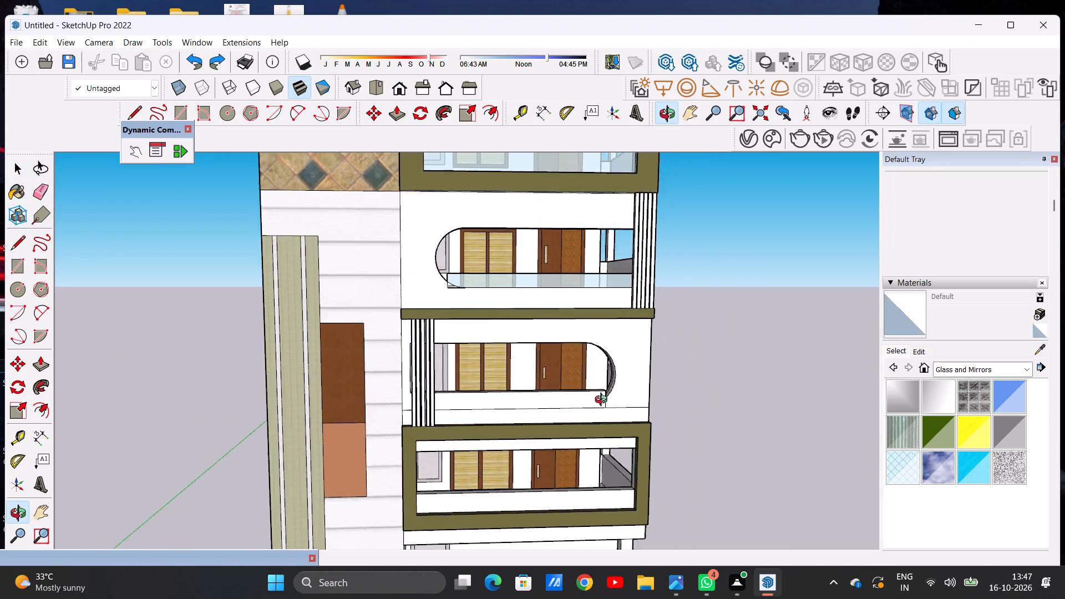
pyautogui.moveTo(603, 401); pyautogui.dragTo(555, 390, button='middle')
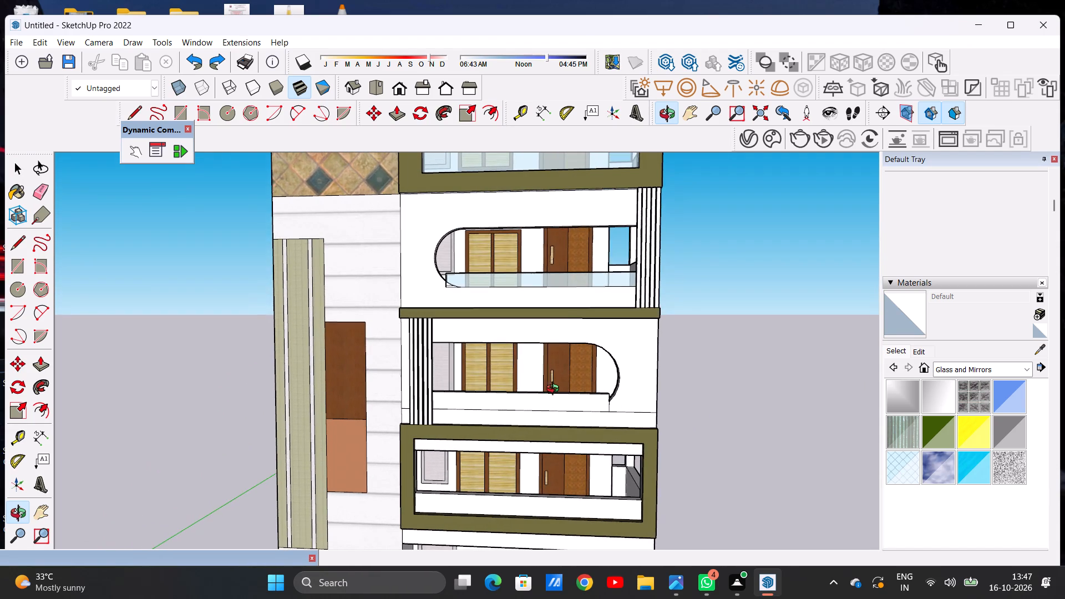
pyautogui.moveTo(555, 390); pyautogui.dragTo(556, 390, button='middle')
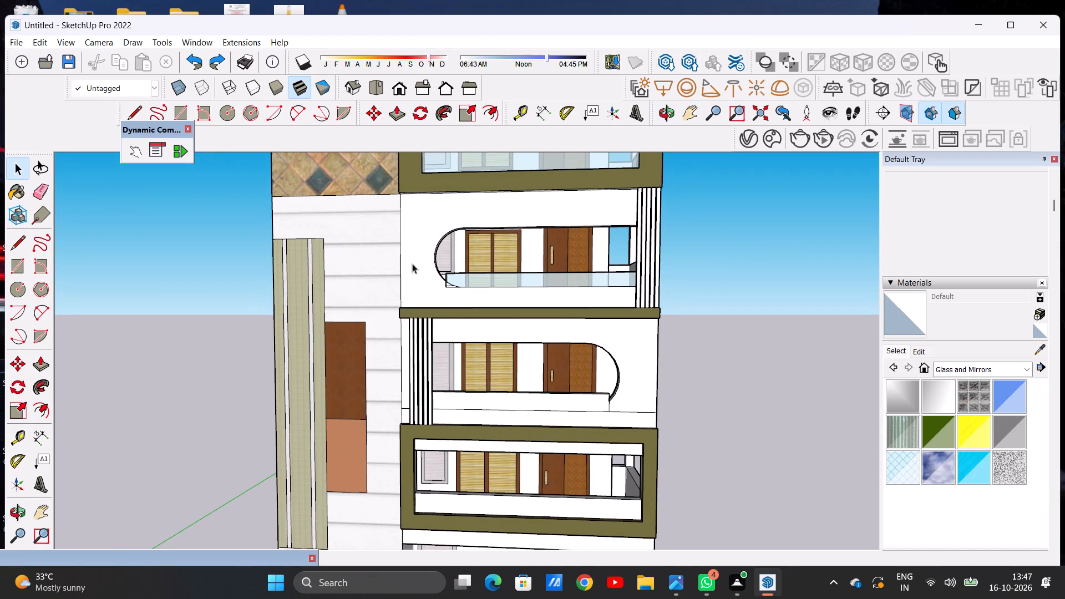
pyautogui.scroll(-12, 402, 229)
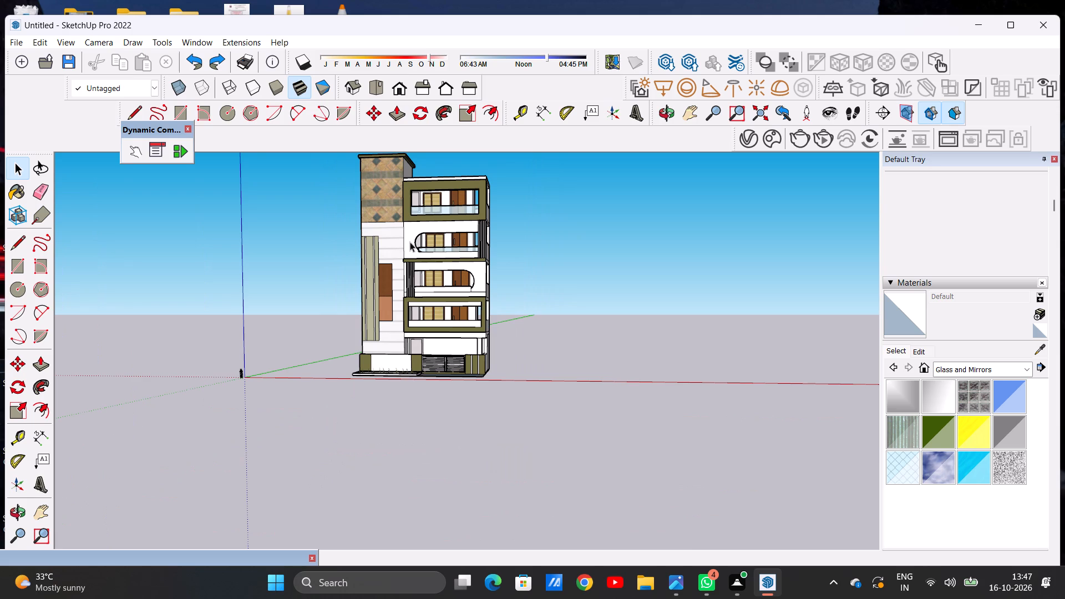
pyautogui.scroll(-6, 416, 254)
# Paint the front faces of the five vertical fins beside the balcony one floor below the top with Polished Concrete New.
pyautogui.scroll(18, 433, 249)
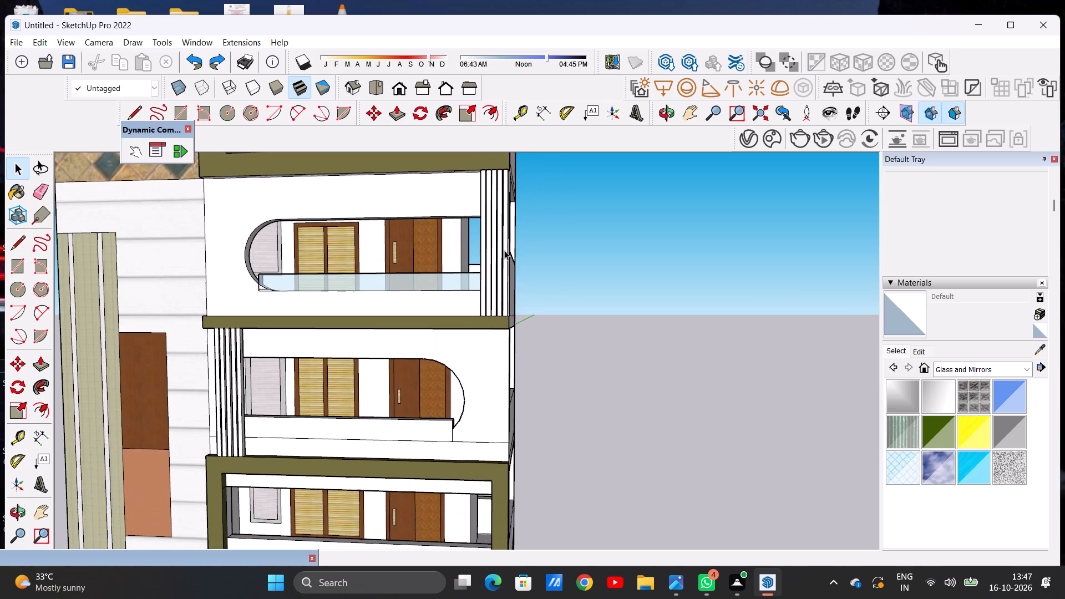
pyautogui.scroll(3, 504, 250)
pyautogui.scroll(-8, 477, 270)
pyautogui.scroll(14, 495, 219)
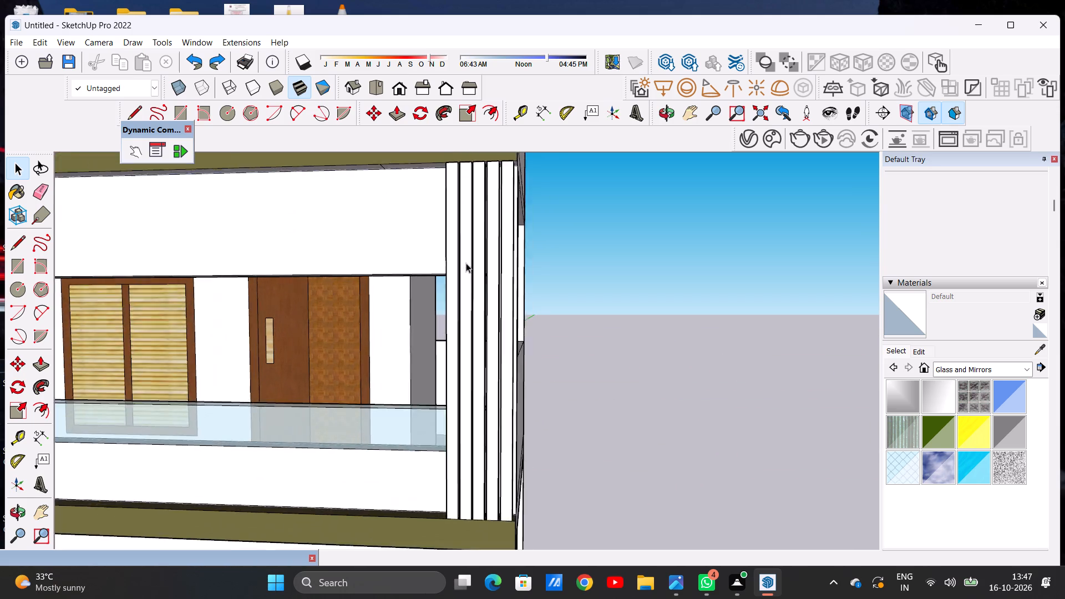
pyautogui.scroll(2, 466, 263)
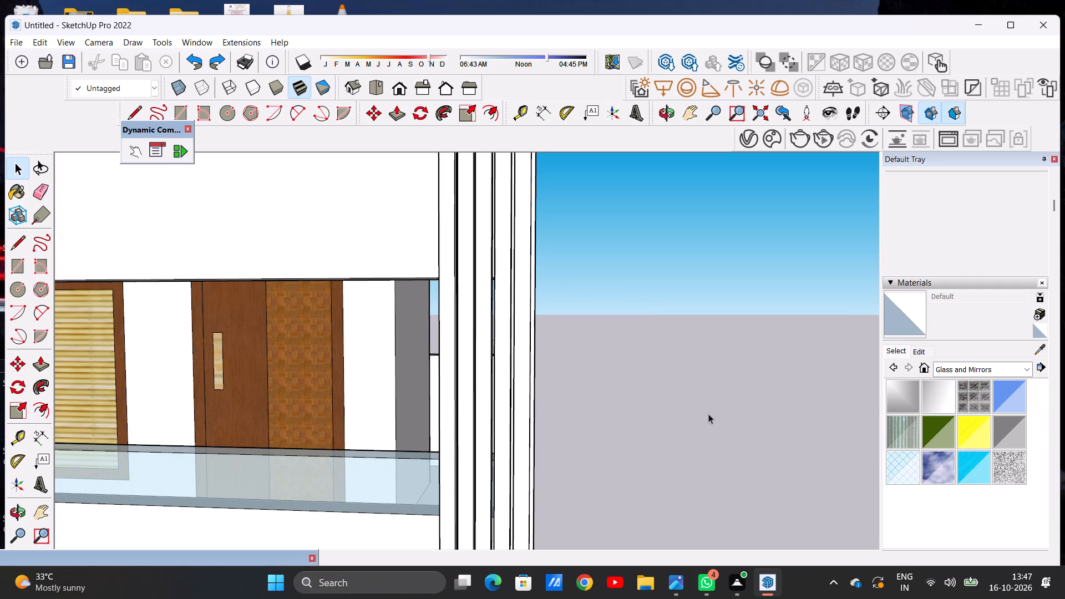
pyautogui.click(954, 367)
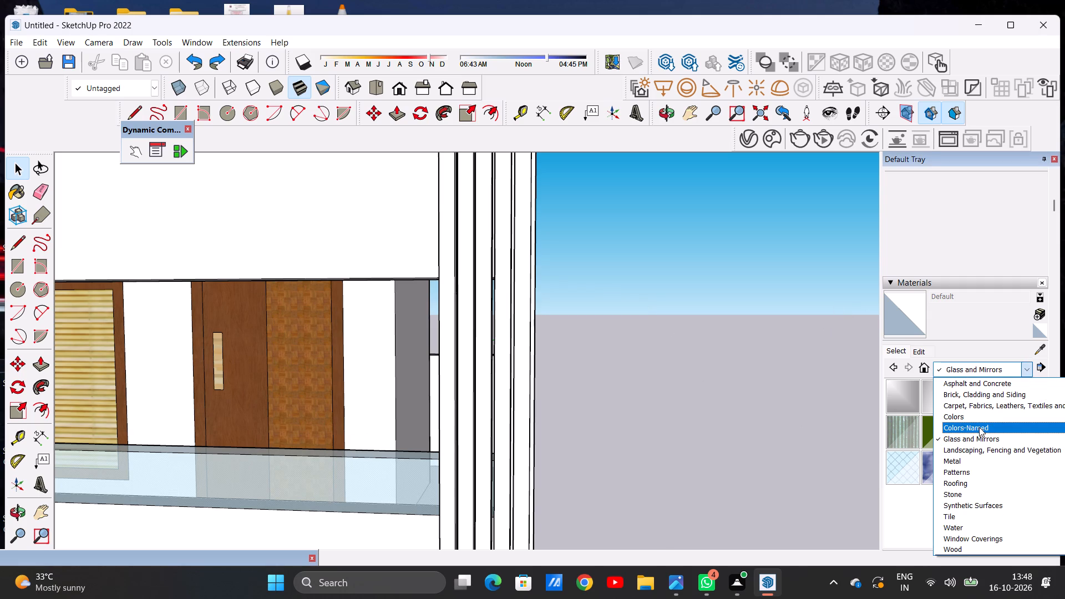
pyautogui.click(976, 387)
pyautogui.click(1008, 434)
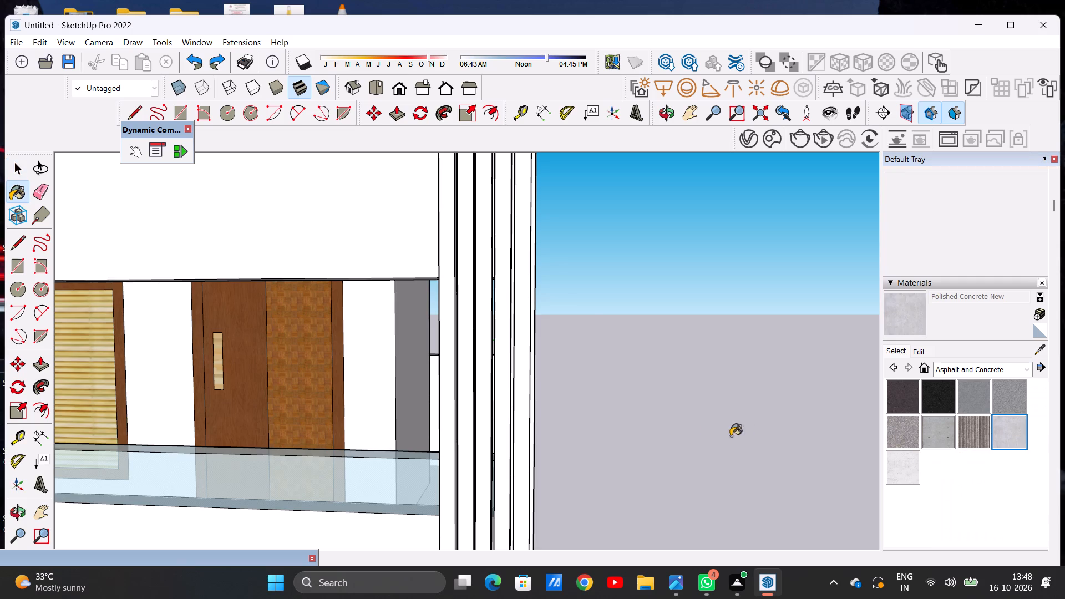
pyautogui.scroll(-6, 691, 434)
pyautogui.scroll(1, 373, 104)
pyautogui.scroll(-1, 374, 105)
pyautogui.scroll(3, 401, 121)
pyautogui.scroll(2, 556, 310)
pyautogui.scroll(-1, 560, 312)
pyautogui.scroll(9, 560, 312)
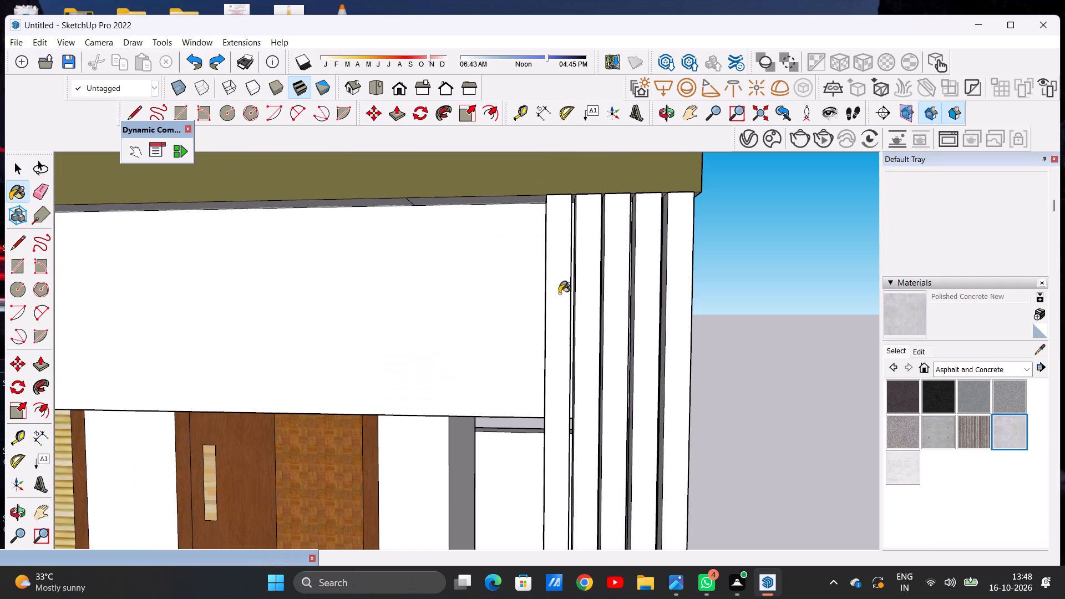
pyautogui.click(559, 293)
pyautogui.click(581, 285)
pyautogui.click(615, 270)
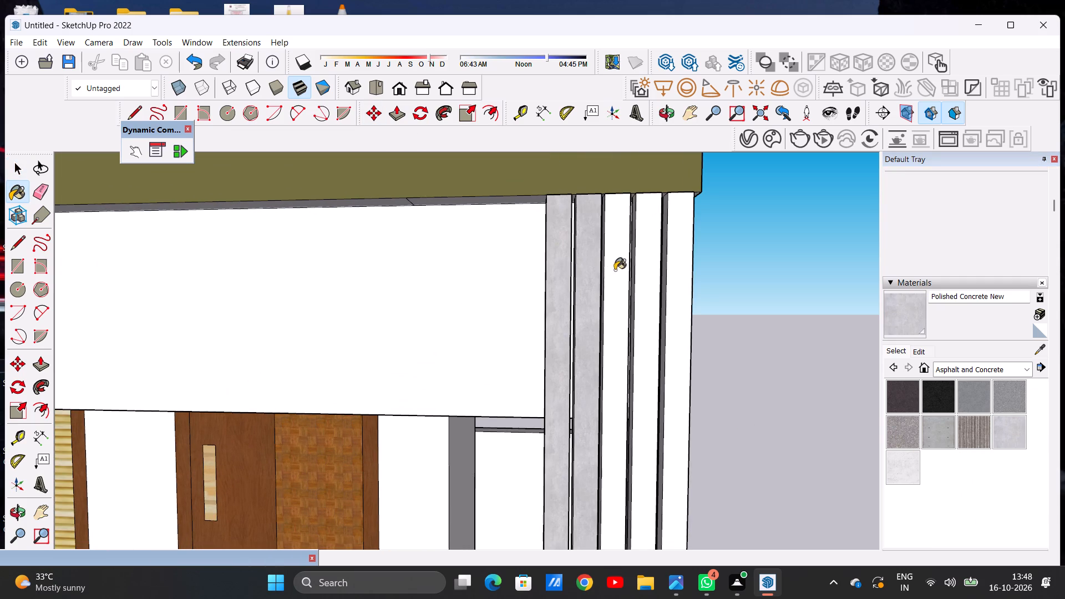
pyautogui.click(645, 260)
pyautogui.click(679, 246)
# Paint the side face of the innermost fin facing the balcony opening one floor below the top with Polished Concrete New.
pyautogui.scroll(-8, 590, 250)
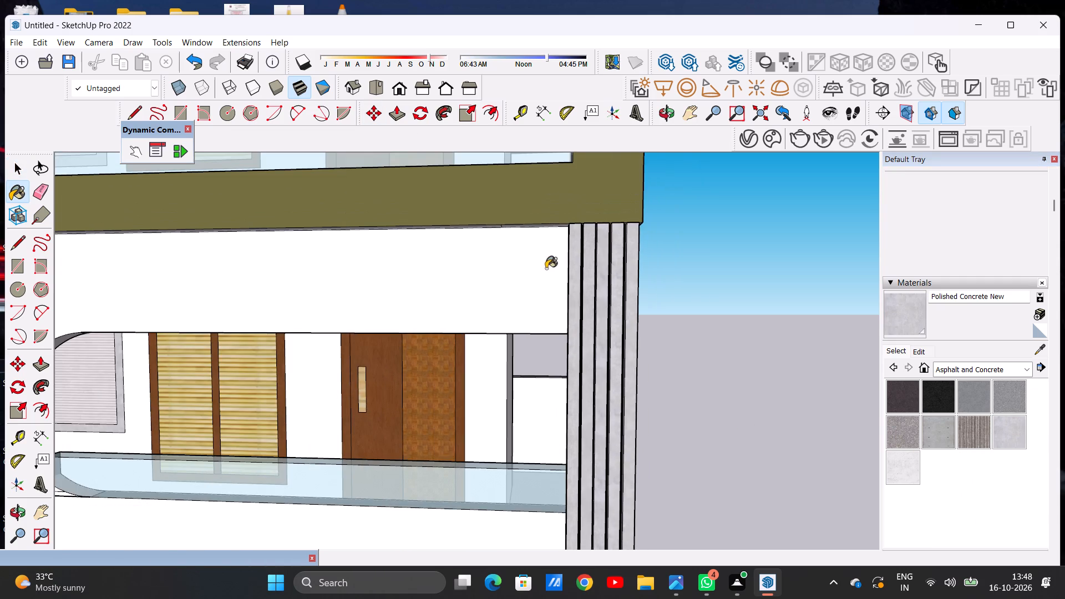
pyautogui.moveTo(544, 271); pyautogui.dragTo(699, 322, button='middle')
pyautogui.scroll(11, 645, 319)
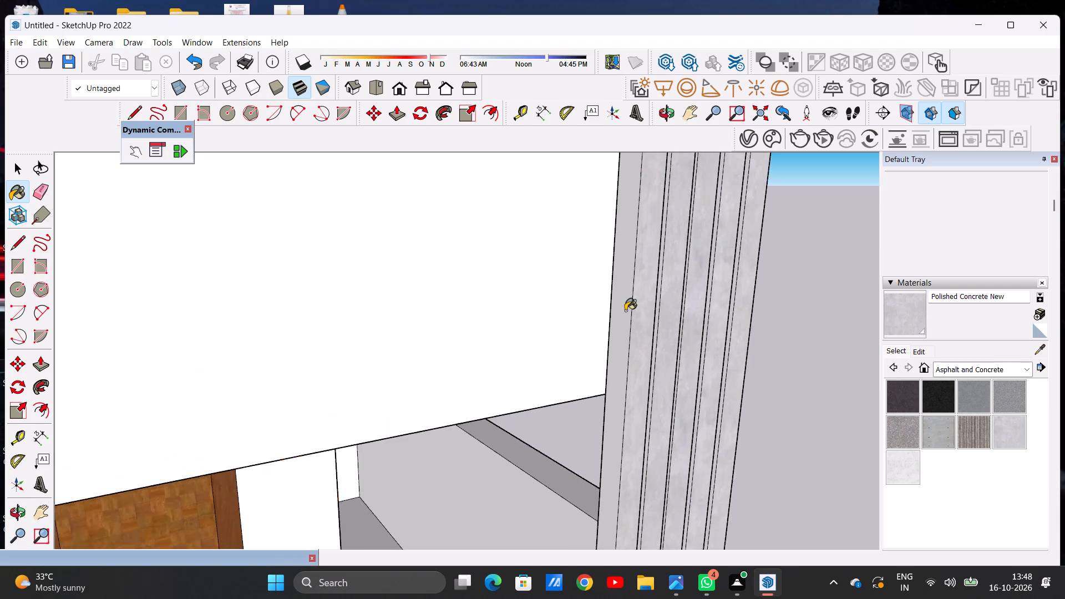
pyautogui.scroll(2, 625, 311)
pyautogui.click(625, 309)
pyautogui.scroll(-17, 587, 231)
# Paint the fins' side faces toward the building's outer corner, one floor below the top, with Polished Concrete New.
pyautogui.moveTo(672, 238); pyautogui.dragTo(569, 240, button='middle')
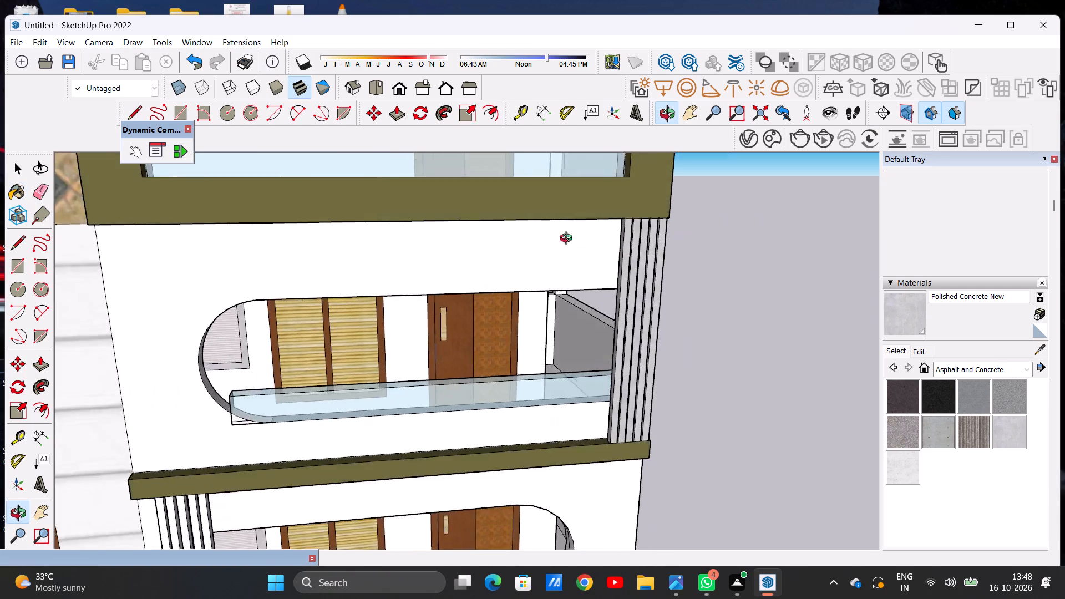
pyautogui.moveTo(569, 240); pyautogui.dragTo(341, 262, button='middle')
pyautogui.scroll(5, 616, 263)
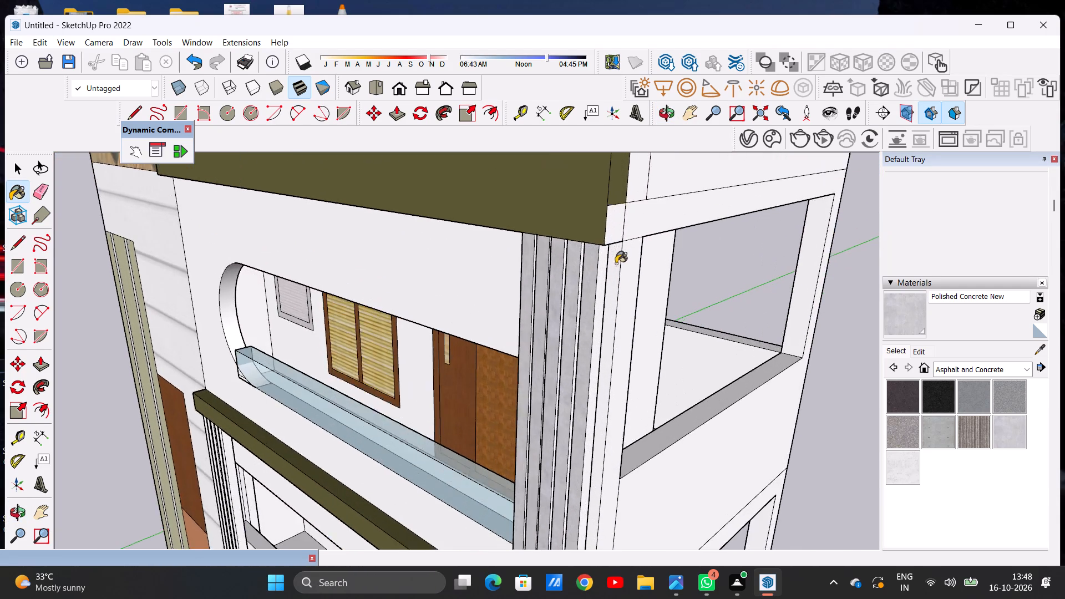
pyautogui.scroll(3, 616, 263)
pyautogui.scroll(-1, 607, 267)
pyautogui.scroll(1, 607, 267)
pyautogui.scroll(-1, 607, 267)
pyautogui.scroll(6, 607, 267)
pyautogui.click(603, 238)
pyautogui.scroll(6, 542, 242)
pyautogui.click(574, 240)
pyautogui.click(509, 251)
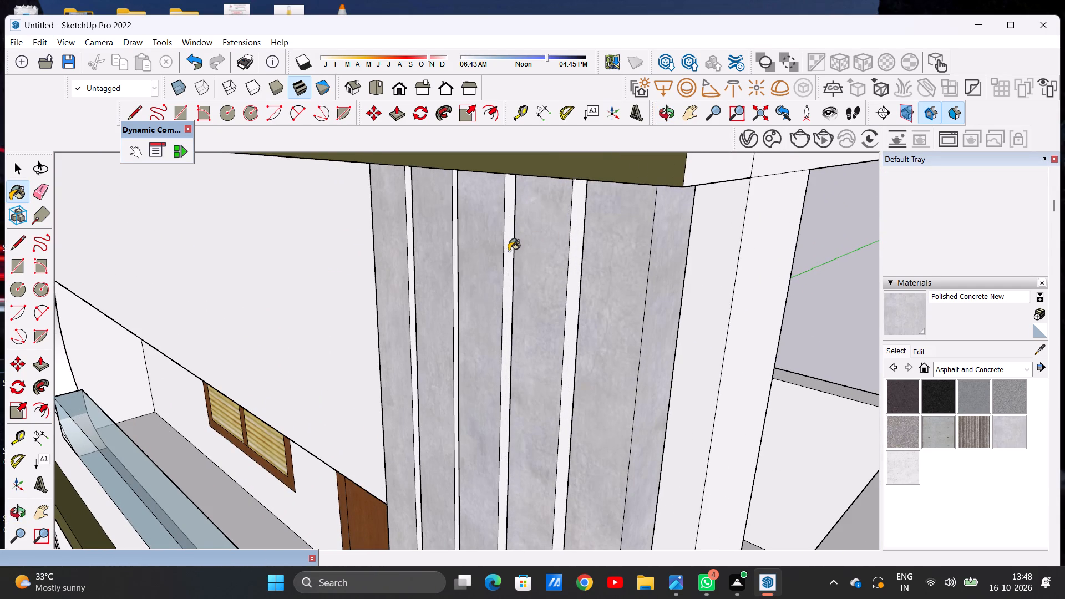
pyautogui.scroll(8, 430, 237)
pyautogui.click(482, 226)
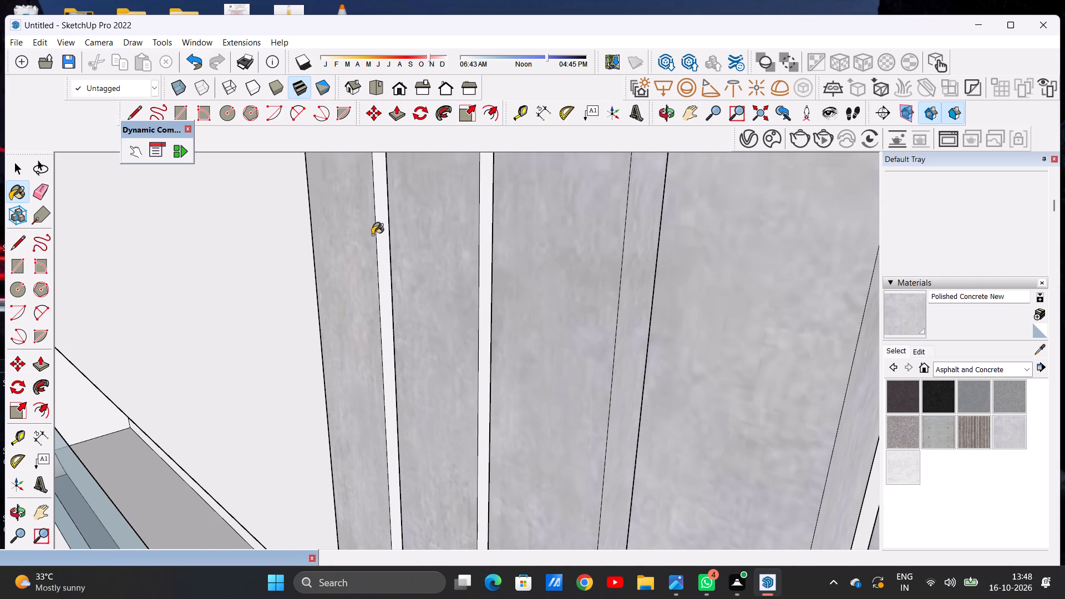
pyautogui.click(379, 237)
pyautogui.scroll(-20, 448, 280)
pyautogui.scroll(-8, 448, 280)
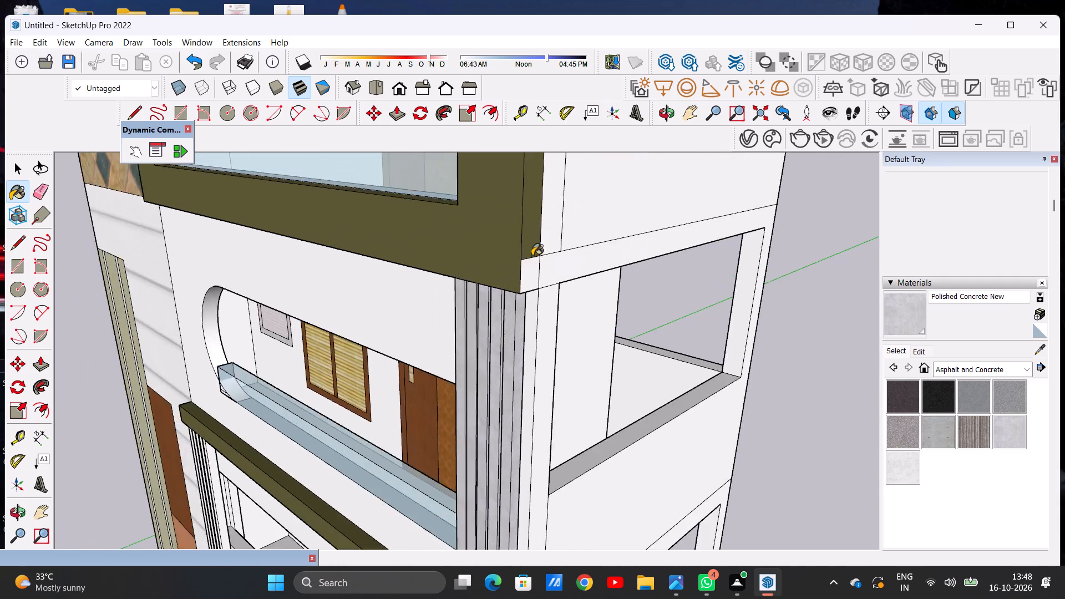
# Paint the front faces of the five vertical fins beside the balcony two floors below the top with Polished Concrete New.
pyautogui.scroll(-5, 532, 256)
pyautogui.scroll(-5, 510, 301)
pyautogui.moveTo(434, 321); pyautogui.dragTo(619, 258, button='middle')
pyautogui.scroll(-4, 422, 283)
pyautogui.scroll(12, 362, 397)
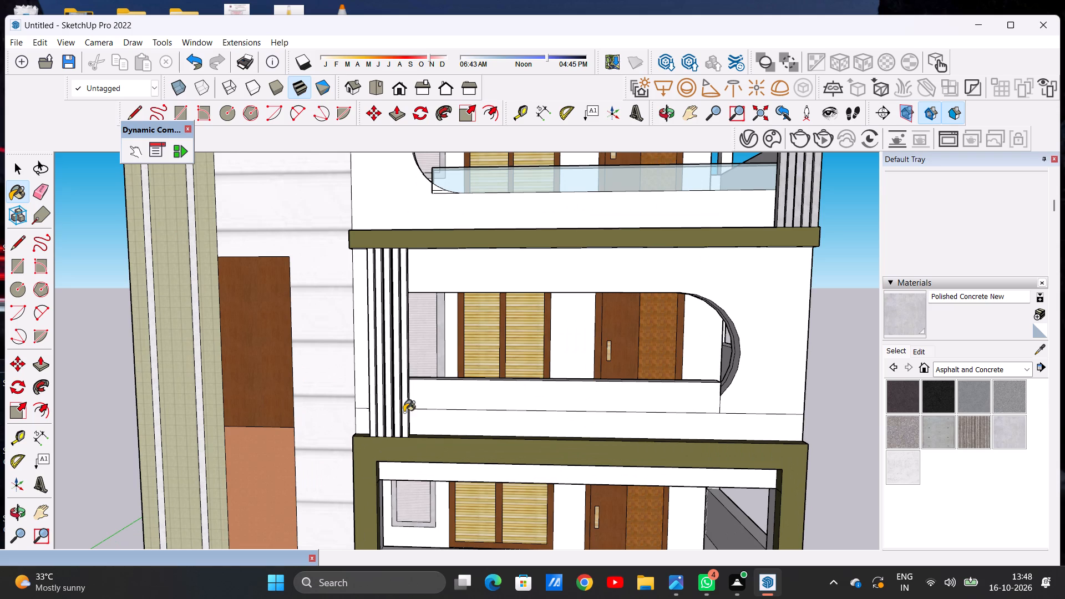
pyautogui.scroll(13, 363, 233)
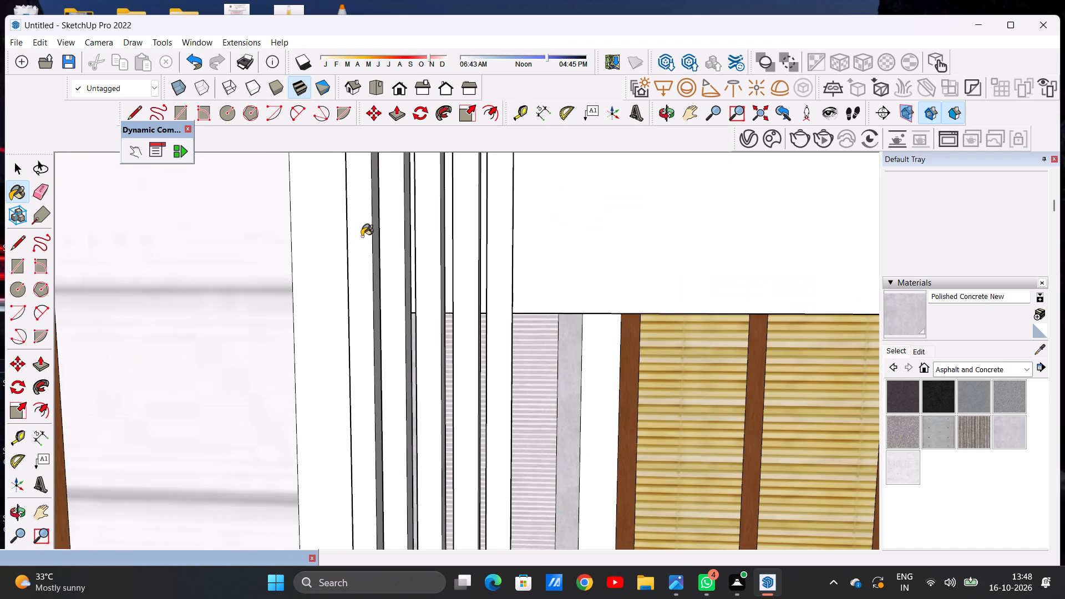
pyautogui.click(356, 251)
pyautogui.click(397, 252)
pyautogui.click(438, 250)
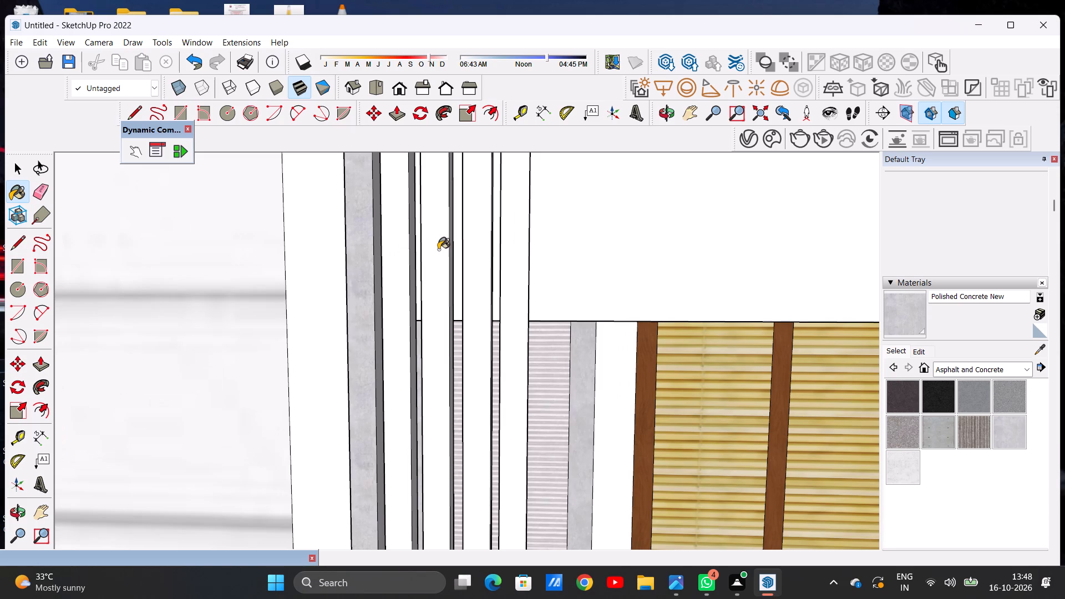
pyautogui.click(465, 281)
pyautogui.click(513, 268)
# Paint the fins' side faces toward the horizontally clad wall, two floors below the top, with Polished Concrete New.
pyautogui.scroll(-3, 425, 329)
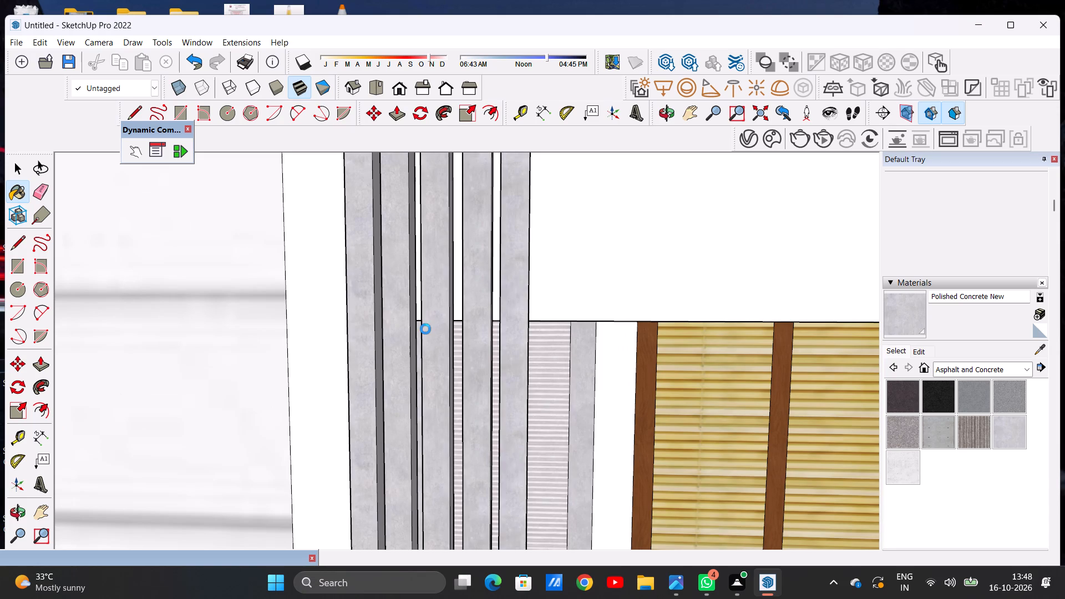
pyautogui.scroll(-14, 425, 329)
pyautogui.moveTo(368, 321); pyautogui.dragTo(568, 349, button='middle')
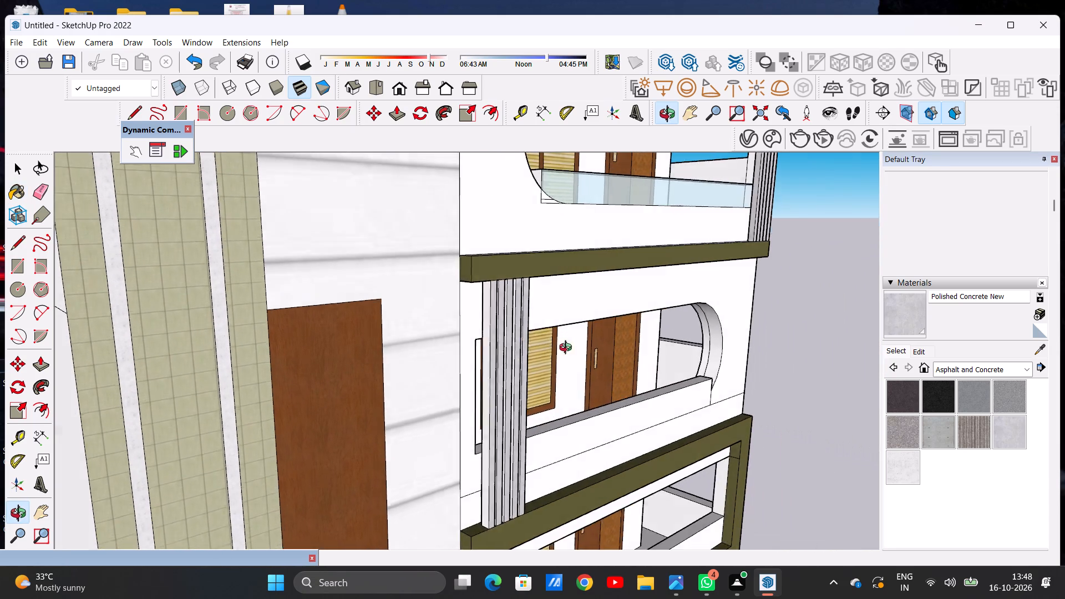
pyautogui.moveTo(568, 349); pyautogui.dragTo(570, 349, button='middle')
pyautogui.scroll(5, 503, 327)
pyautogui.scroll(-1, 501, 321)
pyautogui.scroll(6, 468, 300)
pyautogui.click(495, 252)
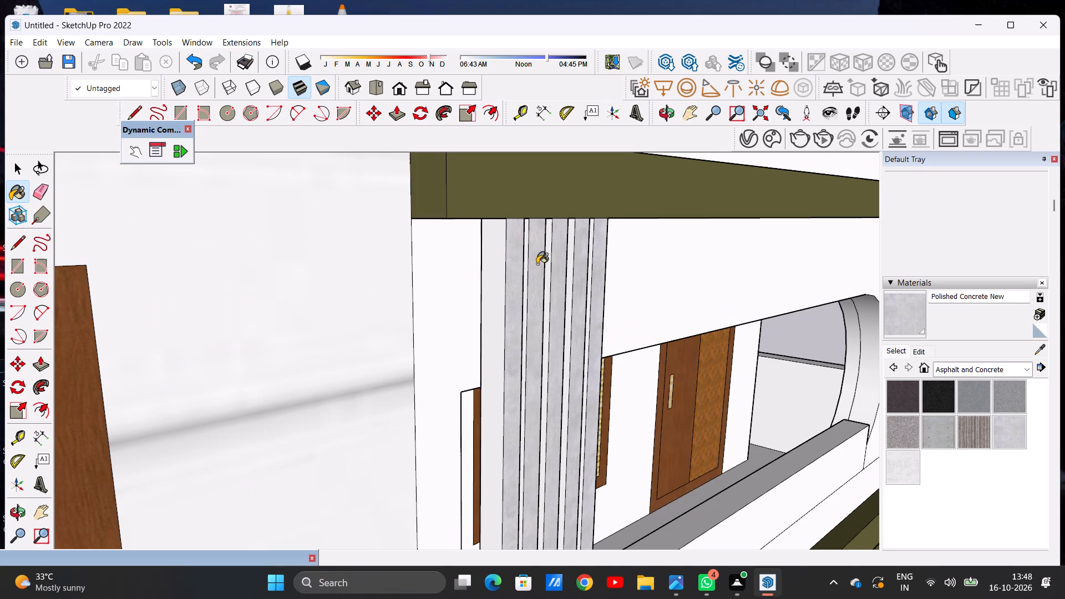
pyautogui.scroll(12, 537, 263)
pyautogui.click(523, 252)
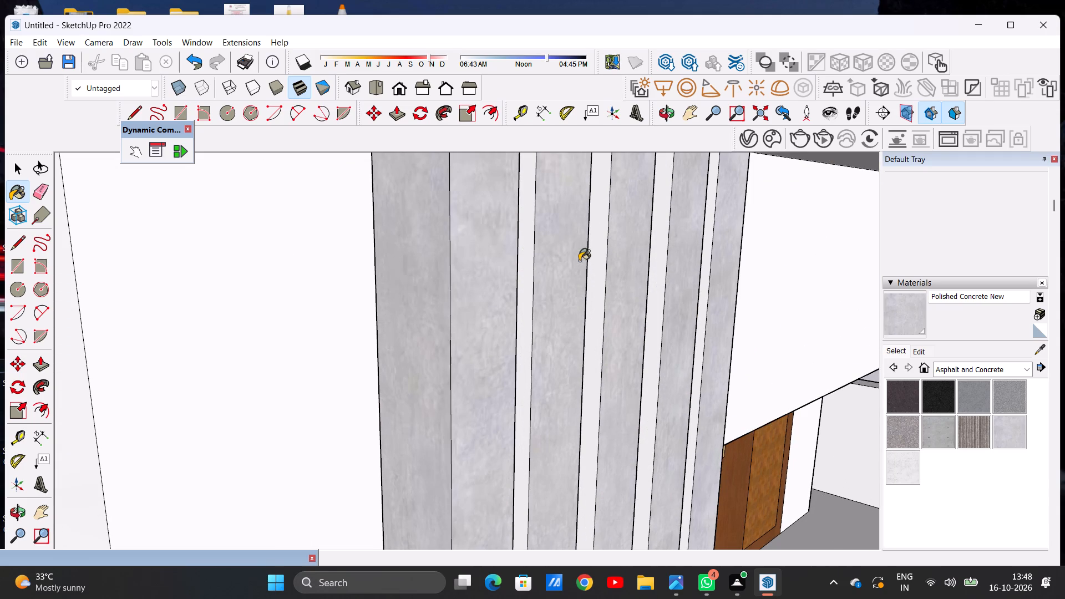
pyautogui.click(599, 267)
pyautogui.click(657, 276)
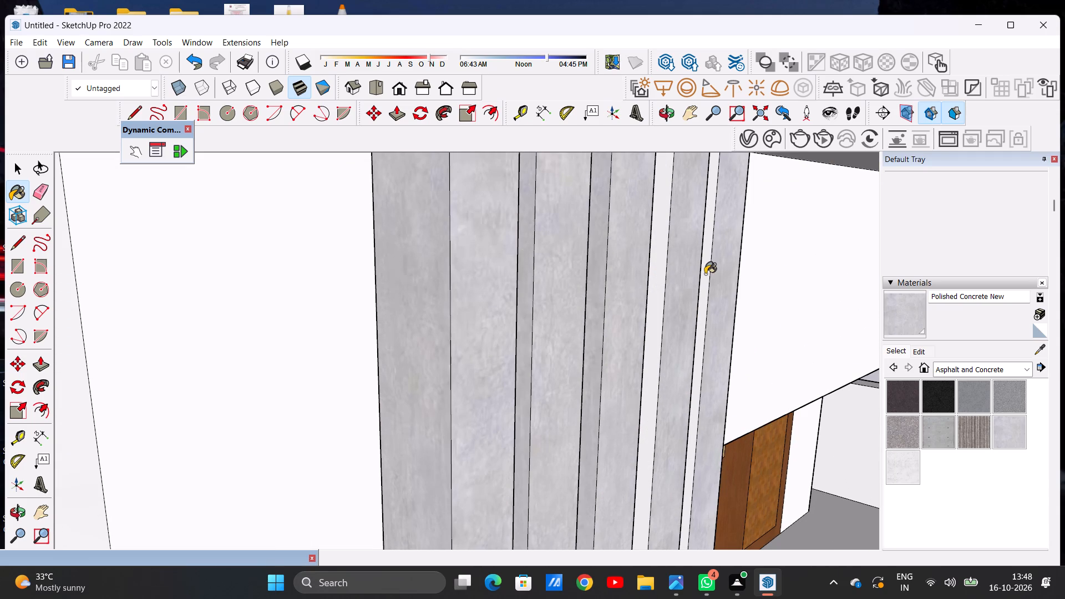
pyautogui.click(705, 274)
# Paint the fins' side faces toward the balcony opening, two floors below the top, with Polished Concrete New.
pyautogui.scroll(-20, 596, 289)
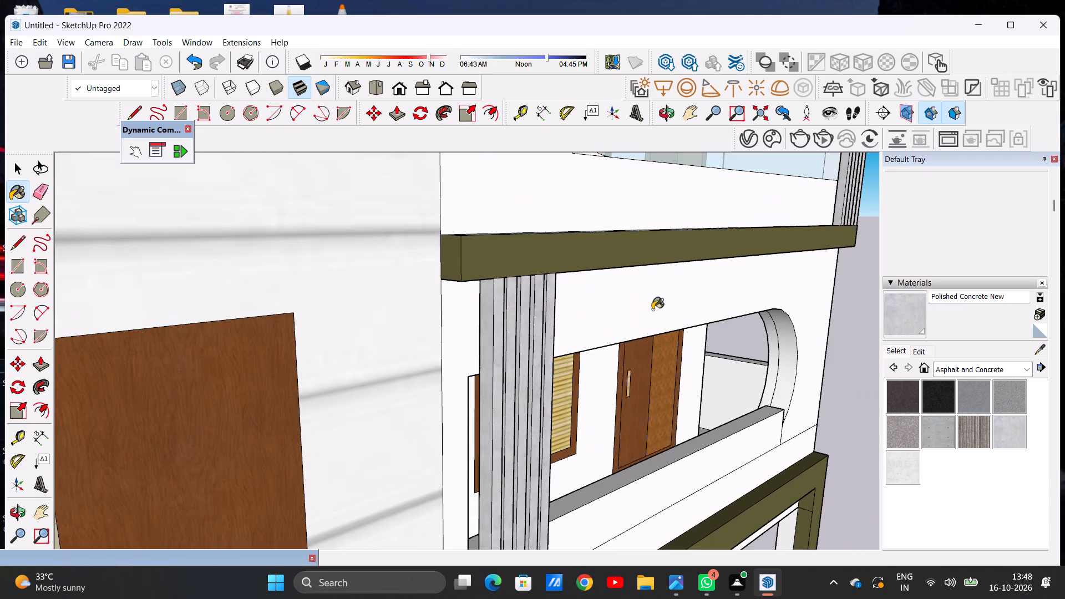
pyautogui.moveTo(651, 310); pyautogui.dragTo(287, 306, button='middle')
pyautogui.scroll(2, 205, 290)
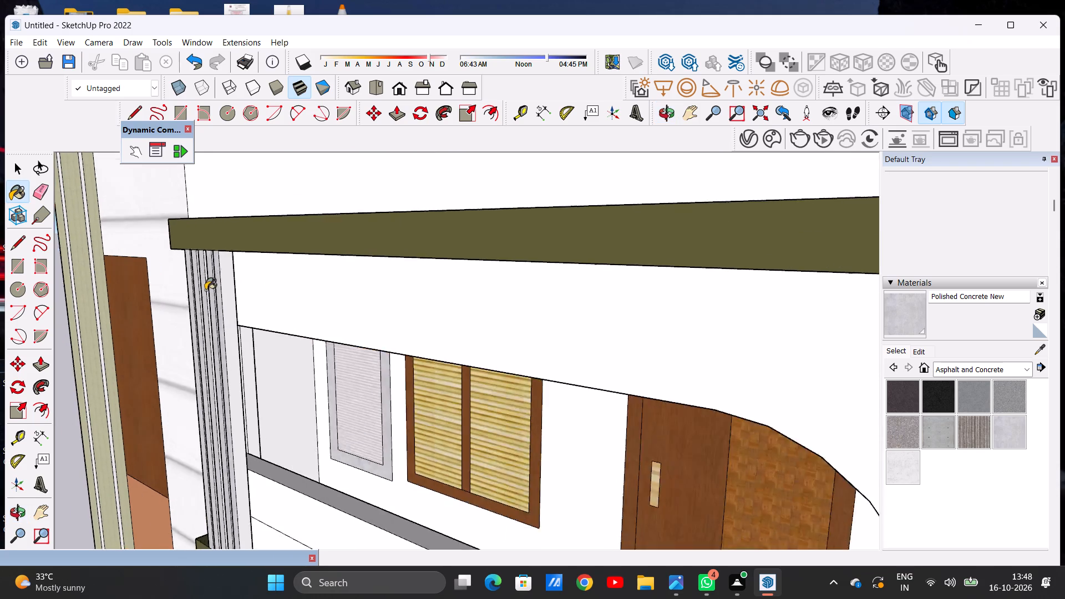
pyautogui.scroll(16, 205, 290)
pyautogui.click(228, 246)
pyautogui.scroll(-6, 272, 314)
pyautogui.scroll(2, 199, 261)
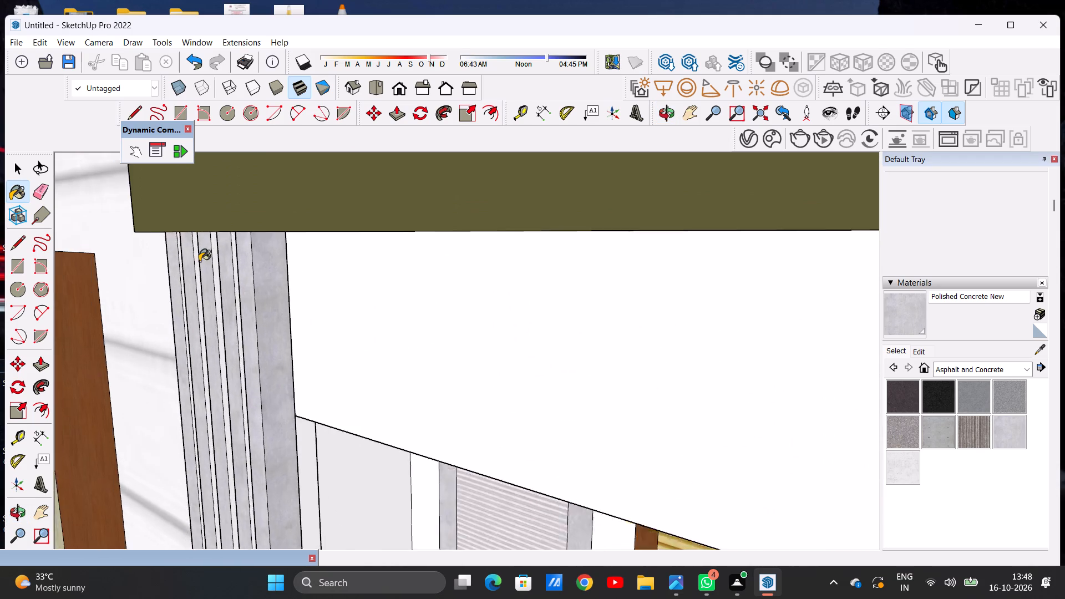
pyautogui.scroll(6, 199, 261)
pyautogui.scroll(12, 241, 237)
pyautogui.click(315, 211)
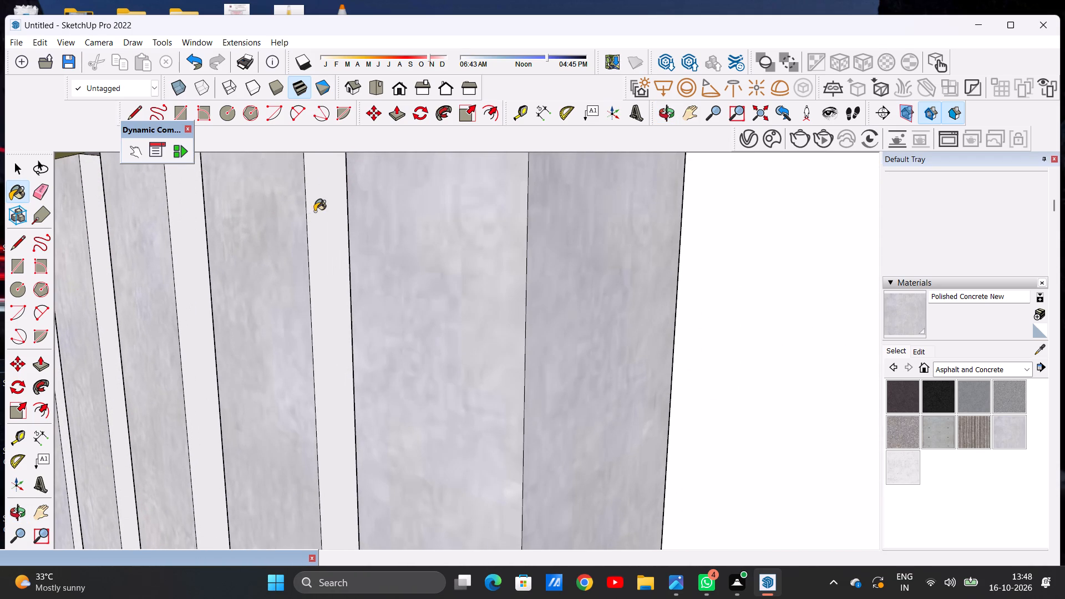
pyautogui.click(181, 255)
pyautogui.scroll(-17, 458, 327)
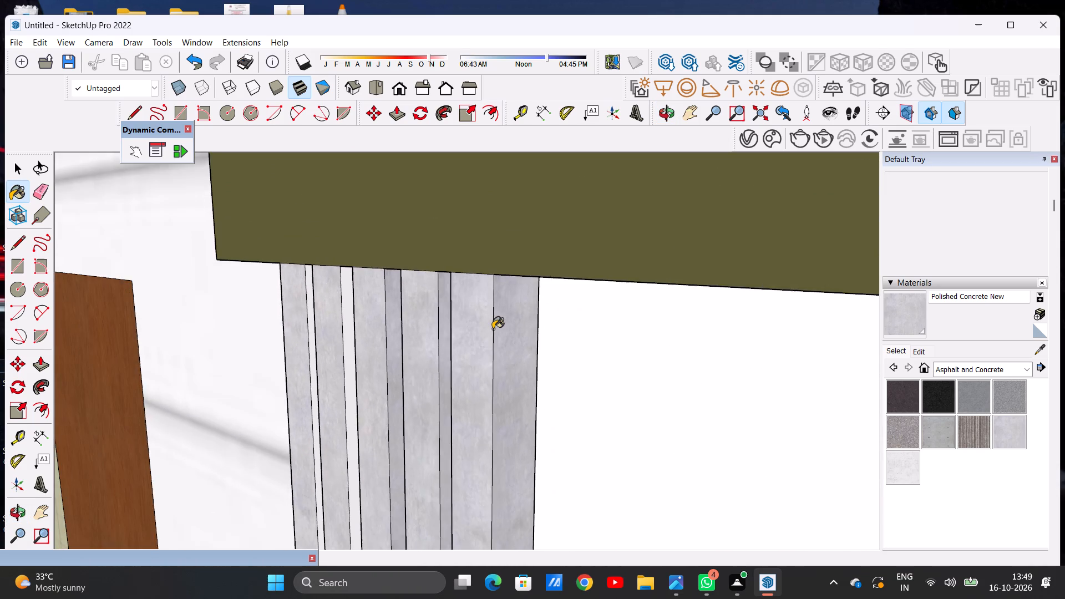
pyautogui.scroll(9, 298, 274)
pyautogui.click(454, 315)
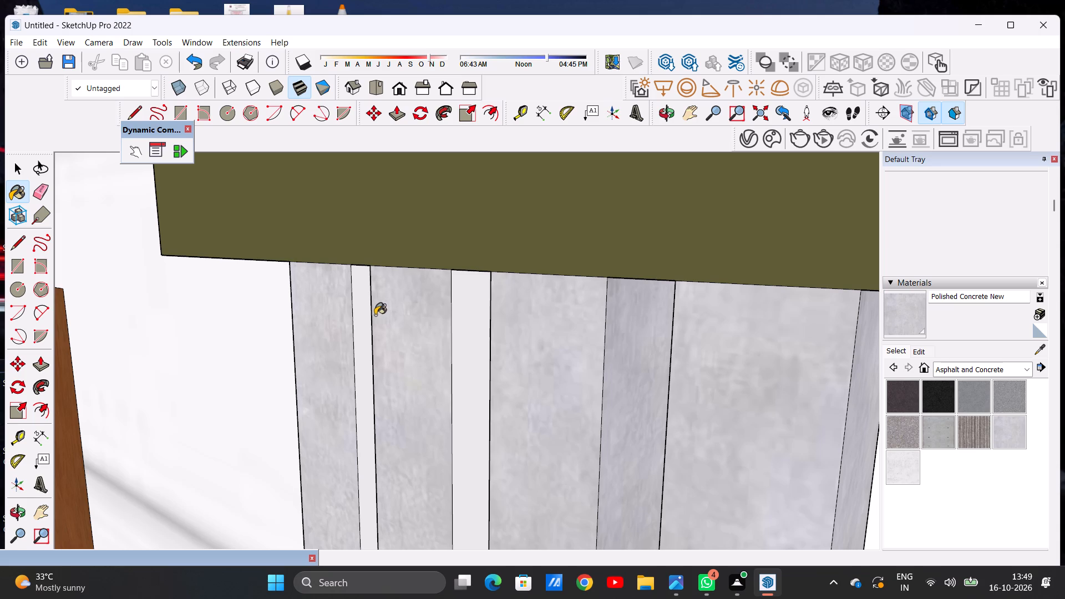
pyautogui.click(362, 317)
pyautogui.scroll(-20, 379, 346)
pyautogui.scroll(-11, 379, 346)
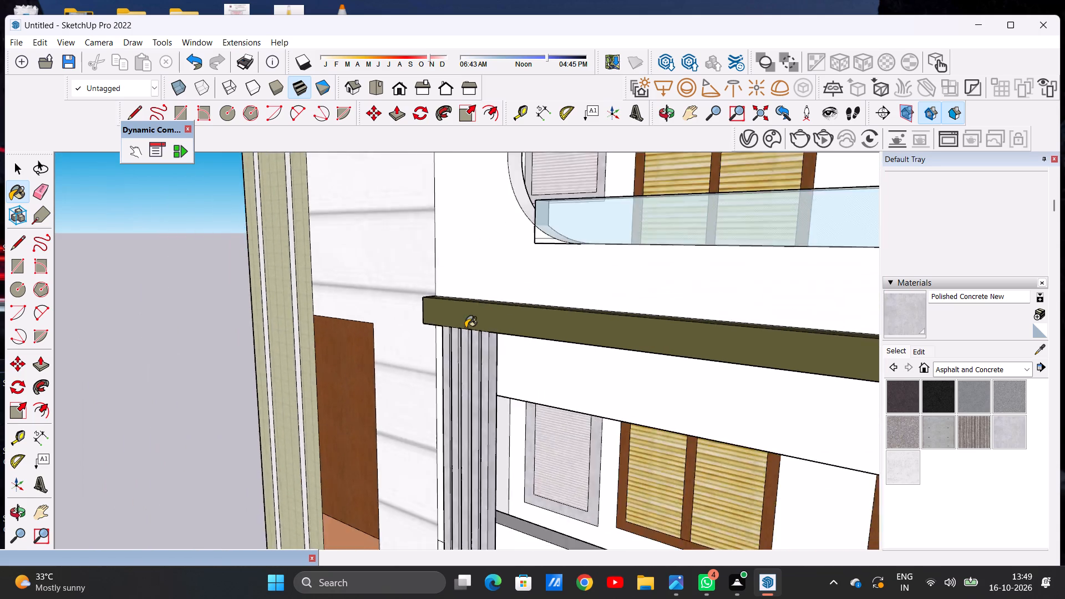
# Examine the painted fins and the overall street facade from the boundary wall up to the top-floor balcony.
pyautogui.scroll(-4, 465, 328)
pyautogui.moveTo(348, 343); pyautogui.dragTo(521, 357, button='middle')
pyautogui.scroll(-13, 521, 362)
pyautogui.scroll(11, 503, 379)
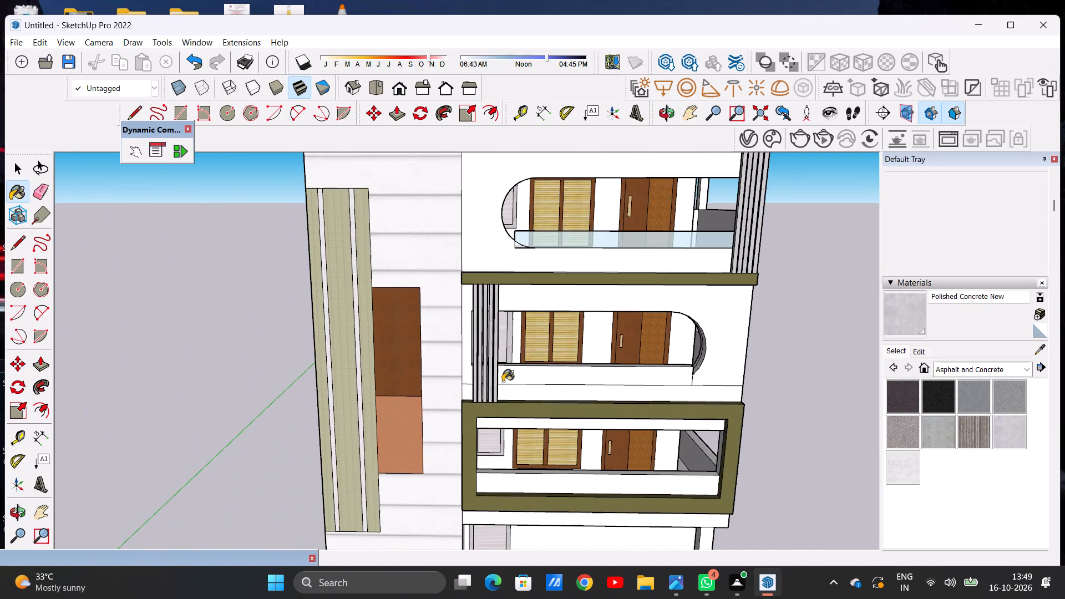
pyautogui.press('space')
pyautogui.scroll(-8, 499, 375)
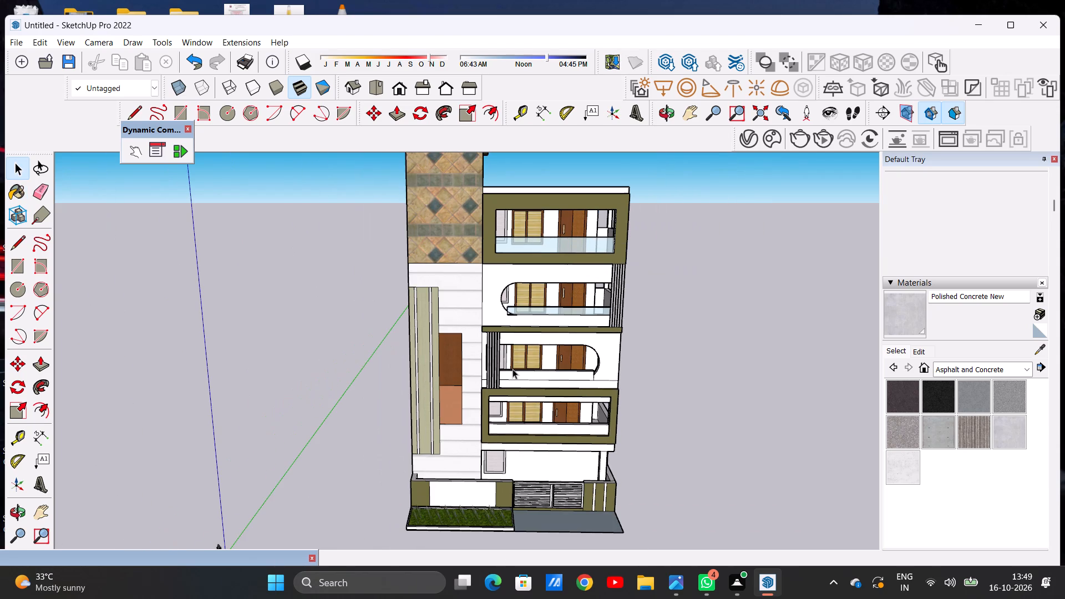
pyautogui.scroll(5, 562, 257)
pyautogui.scroll(3, 539, 212)
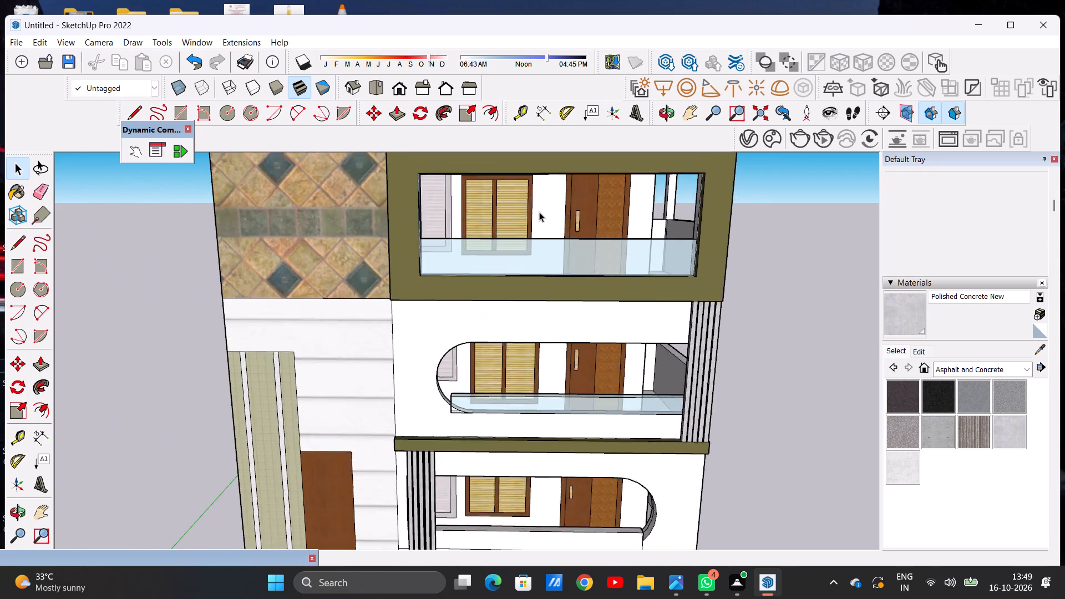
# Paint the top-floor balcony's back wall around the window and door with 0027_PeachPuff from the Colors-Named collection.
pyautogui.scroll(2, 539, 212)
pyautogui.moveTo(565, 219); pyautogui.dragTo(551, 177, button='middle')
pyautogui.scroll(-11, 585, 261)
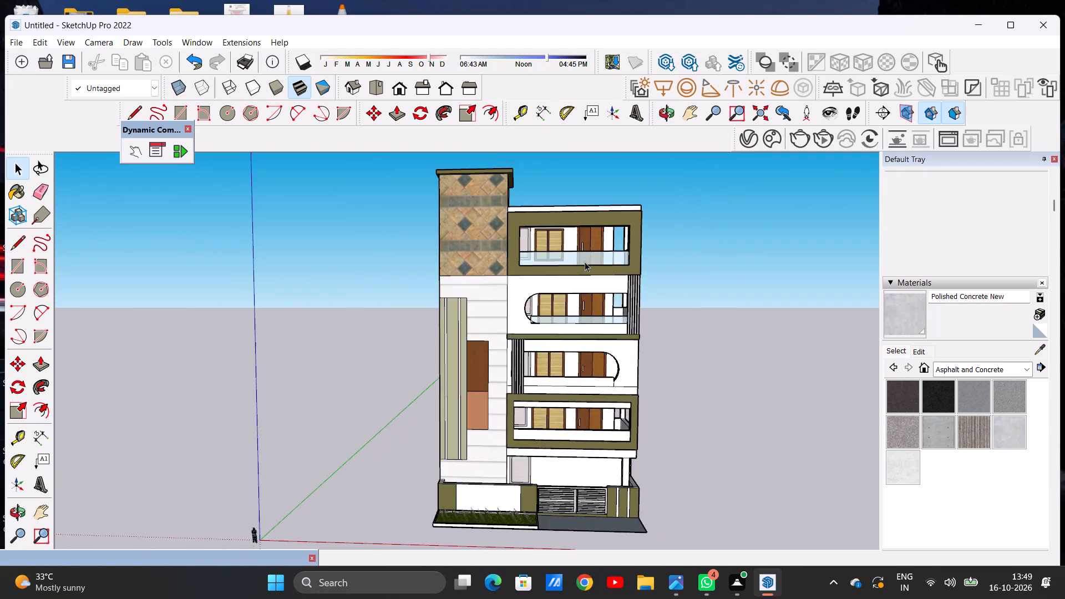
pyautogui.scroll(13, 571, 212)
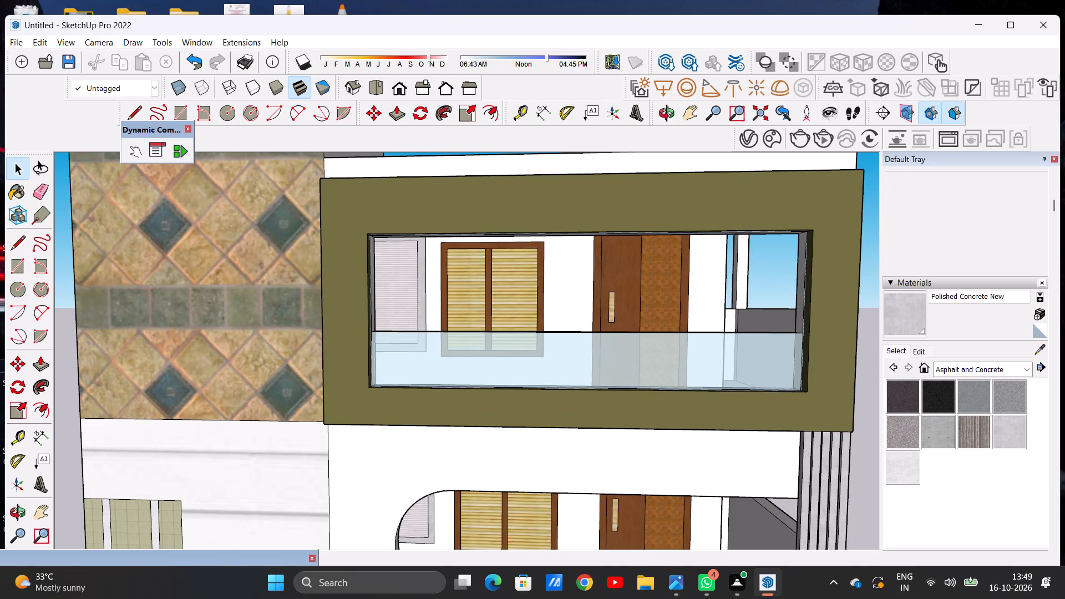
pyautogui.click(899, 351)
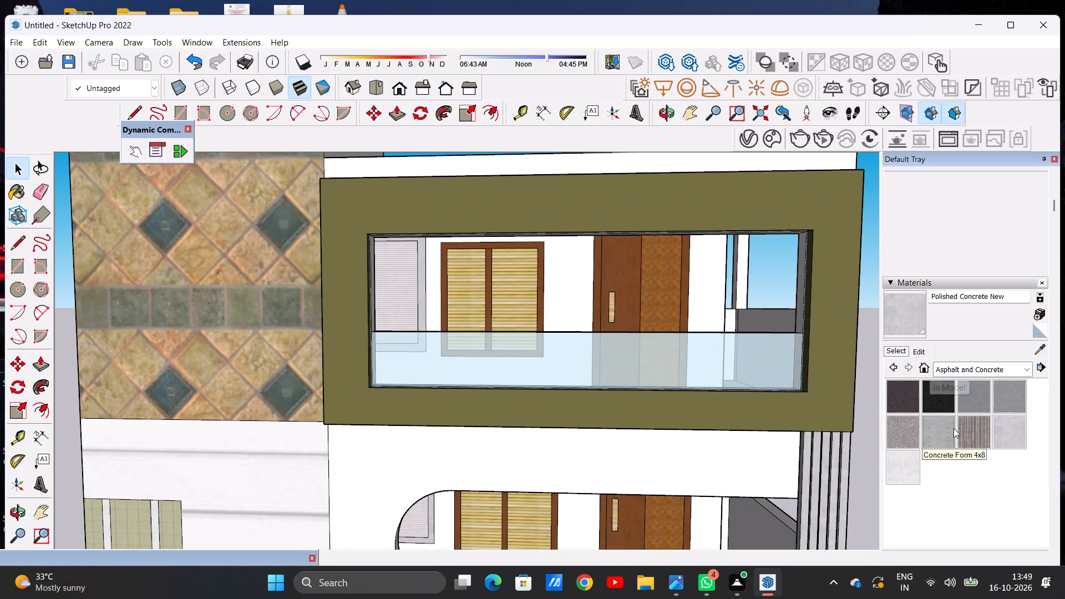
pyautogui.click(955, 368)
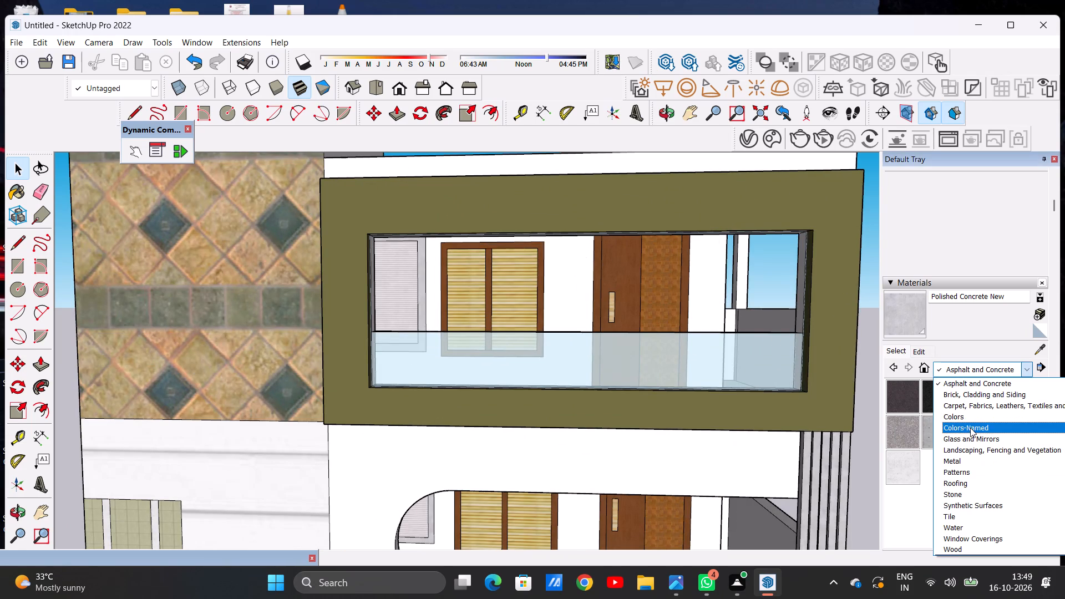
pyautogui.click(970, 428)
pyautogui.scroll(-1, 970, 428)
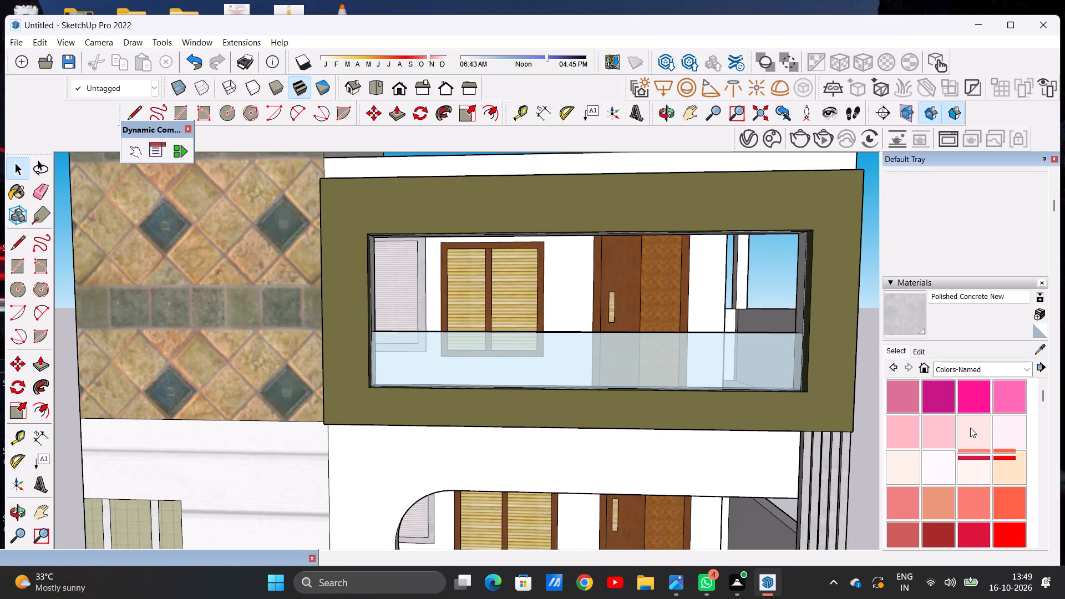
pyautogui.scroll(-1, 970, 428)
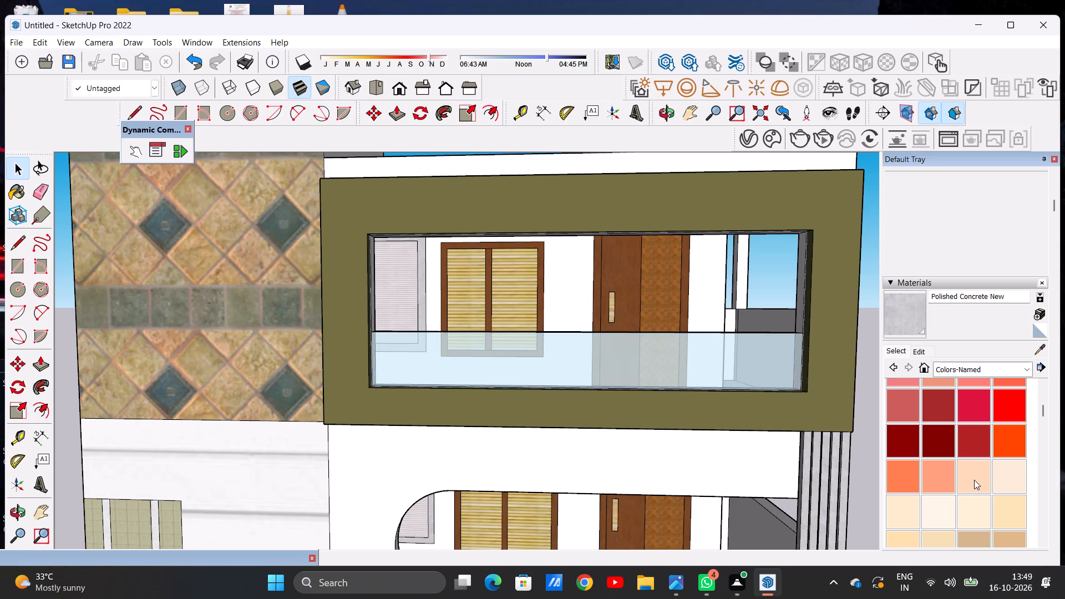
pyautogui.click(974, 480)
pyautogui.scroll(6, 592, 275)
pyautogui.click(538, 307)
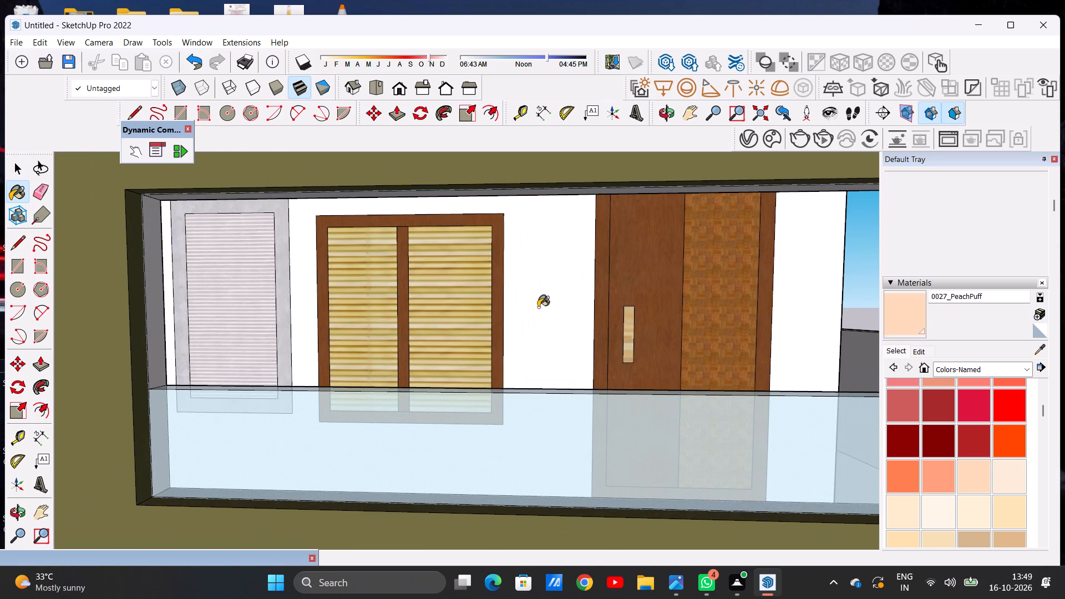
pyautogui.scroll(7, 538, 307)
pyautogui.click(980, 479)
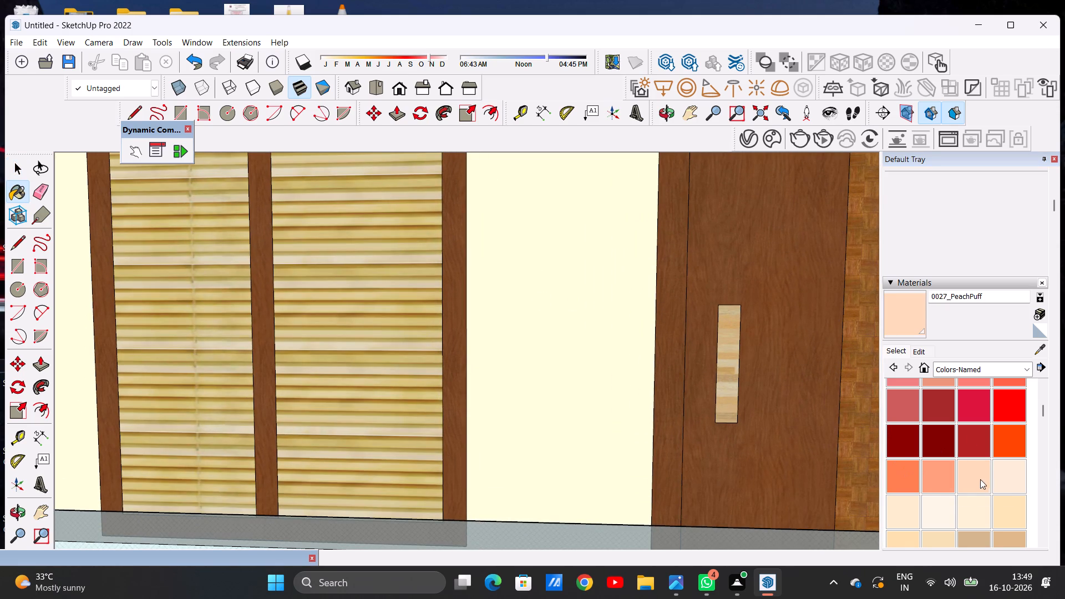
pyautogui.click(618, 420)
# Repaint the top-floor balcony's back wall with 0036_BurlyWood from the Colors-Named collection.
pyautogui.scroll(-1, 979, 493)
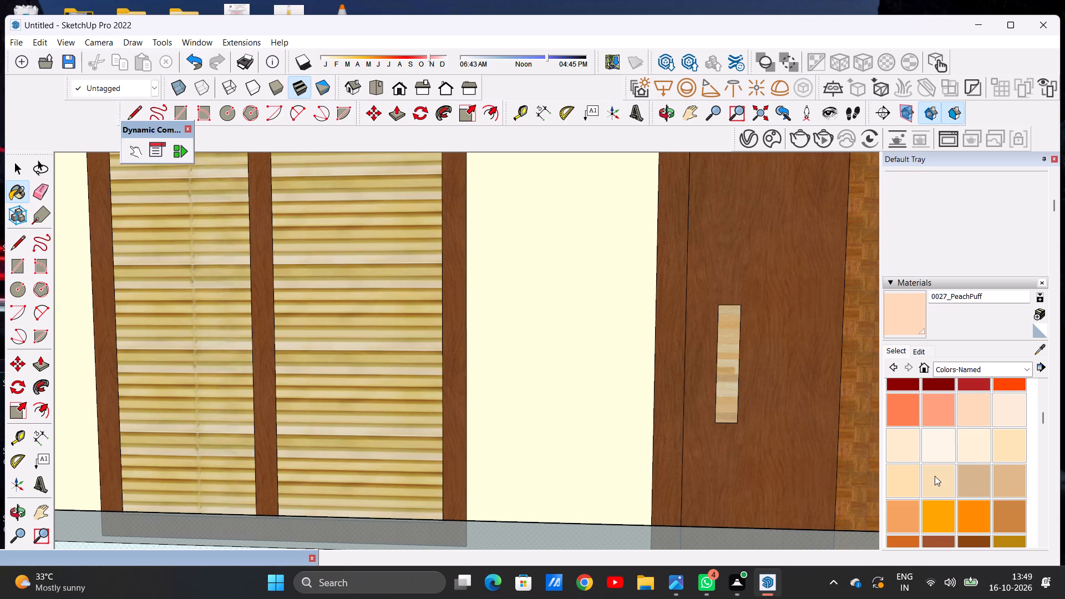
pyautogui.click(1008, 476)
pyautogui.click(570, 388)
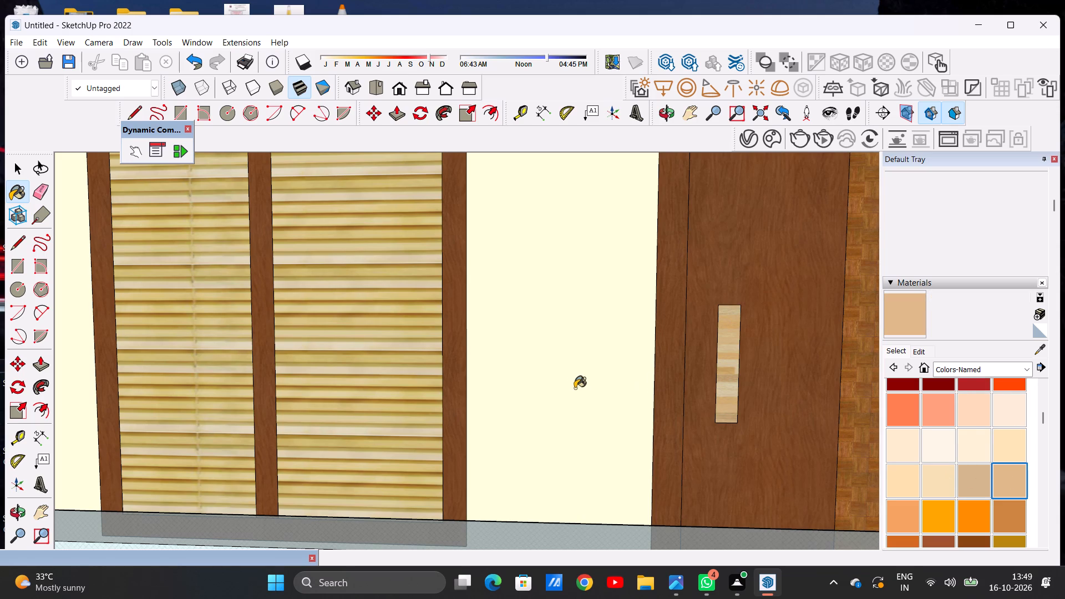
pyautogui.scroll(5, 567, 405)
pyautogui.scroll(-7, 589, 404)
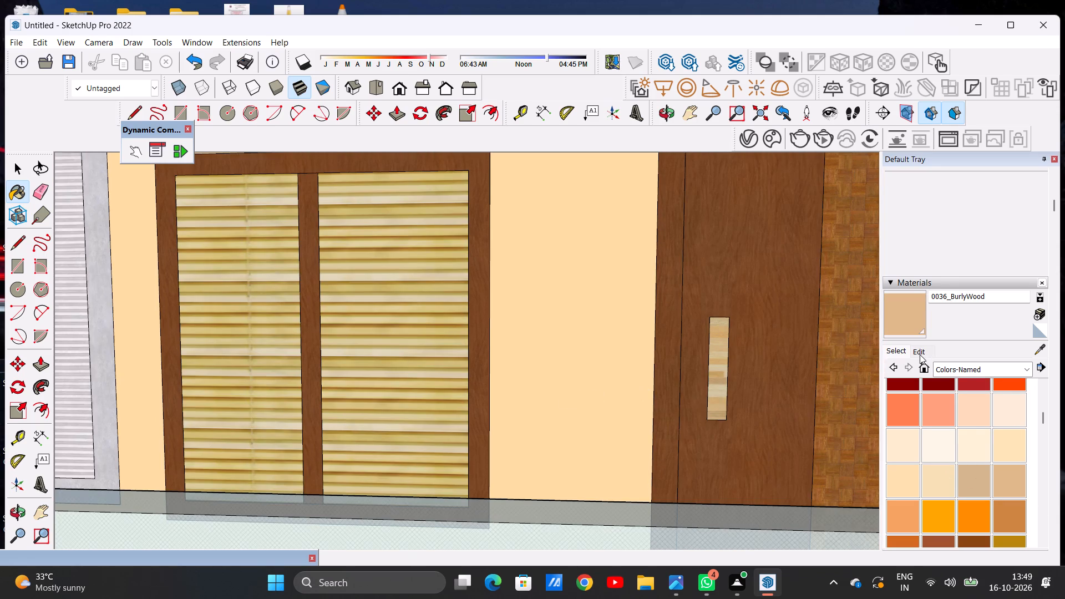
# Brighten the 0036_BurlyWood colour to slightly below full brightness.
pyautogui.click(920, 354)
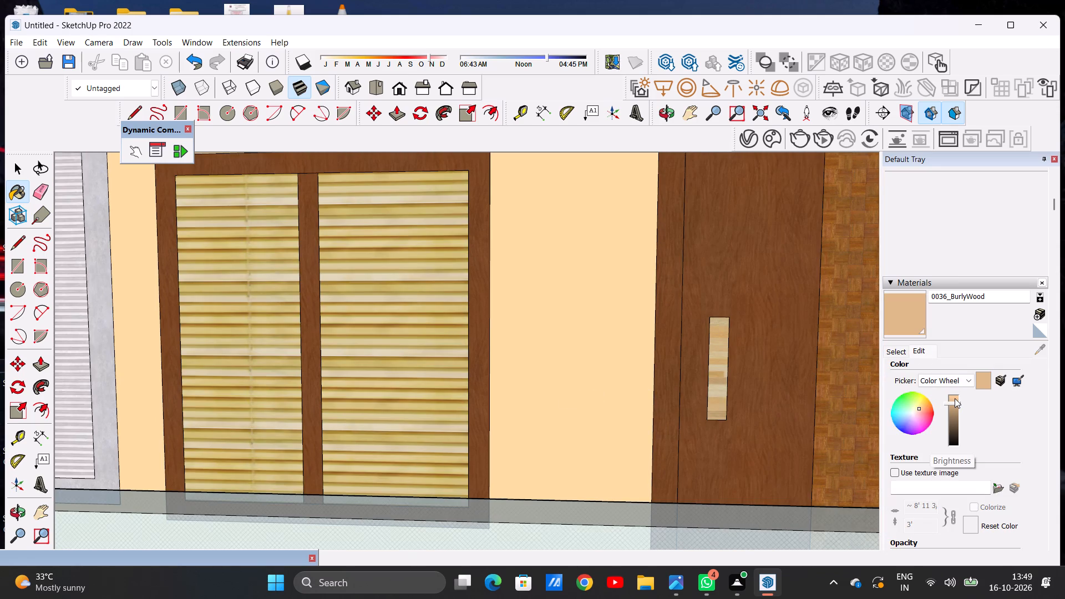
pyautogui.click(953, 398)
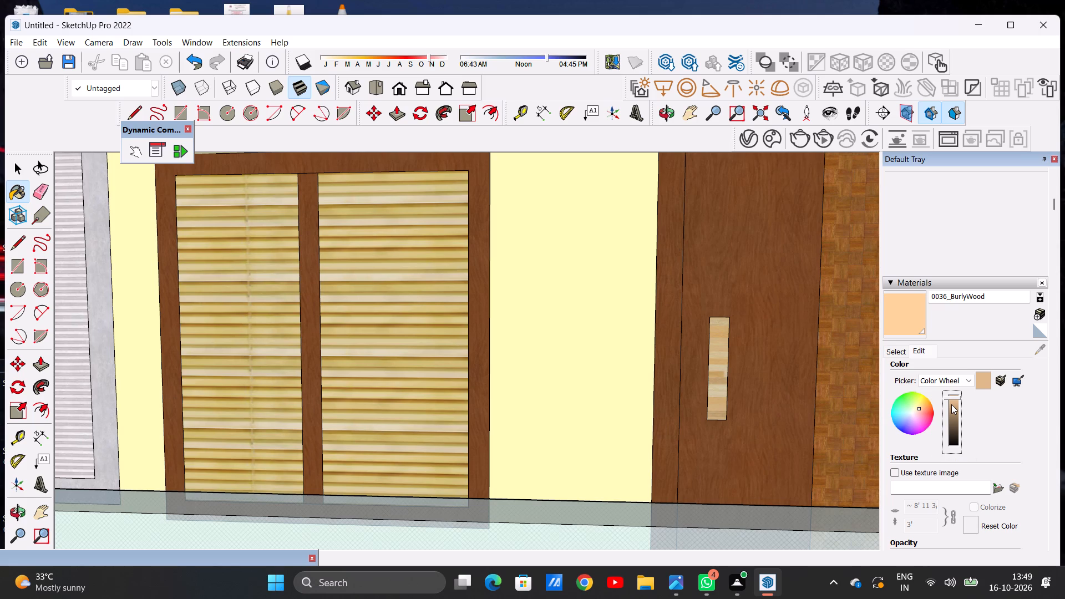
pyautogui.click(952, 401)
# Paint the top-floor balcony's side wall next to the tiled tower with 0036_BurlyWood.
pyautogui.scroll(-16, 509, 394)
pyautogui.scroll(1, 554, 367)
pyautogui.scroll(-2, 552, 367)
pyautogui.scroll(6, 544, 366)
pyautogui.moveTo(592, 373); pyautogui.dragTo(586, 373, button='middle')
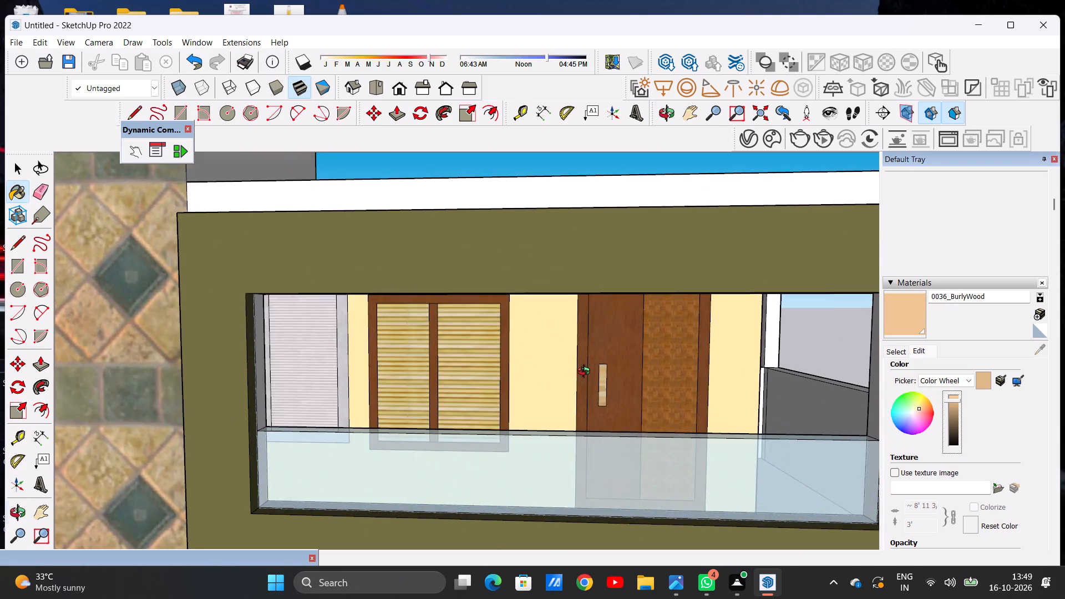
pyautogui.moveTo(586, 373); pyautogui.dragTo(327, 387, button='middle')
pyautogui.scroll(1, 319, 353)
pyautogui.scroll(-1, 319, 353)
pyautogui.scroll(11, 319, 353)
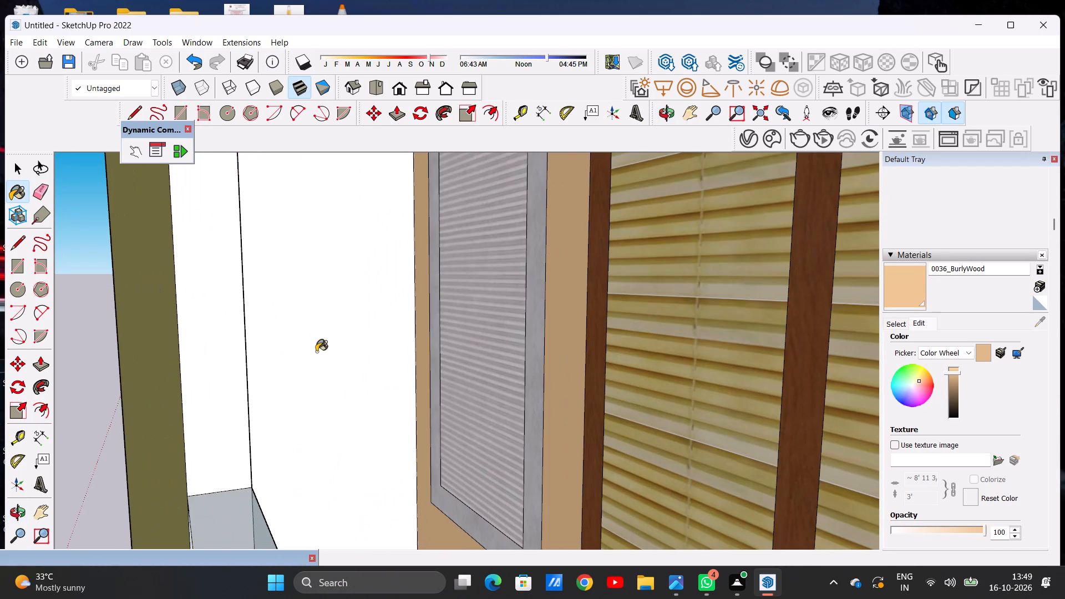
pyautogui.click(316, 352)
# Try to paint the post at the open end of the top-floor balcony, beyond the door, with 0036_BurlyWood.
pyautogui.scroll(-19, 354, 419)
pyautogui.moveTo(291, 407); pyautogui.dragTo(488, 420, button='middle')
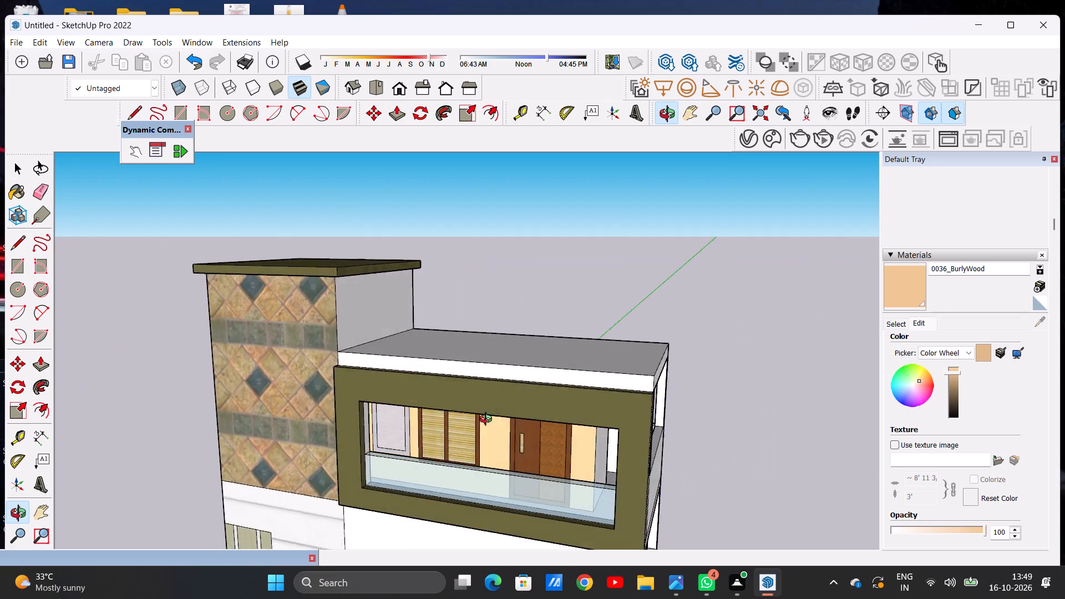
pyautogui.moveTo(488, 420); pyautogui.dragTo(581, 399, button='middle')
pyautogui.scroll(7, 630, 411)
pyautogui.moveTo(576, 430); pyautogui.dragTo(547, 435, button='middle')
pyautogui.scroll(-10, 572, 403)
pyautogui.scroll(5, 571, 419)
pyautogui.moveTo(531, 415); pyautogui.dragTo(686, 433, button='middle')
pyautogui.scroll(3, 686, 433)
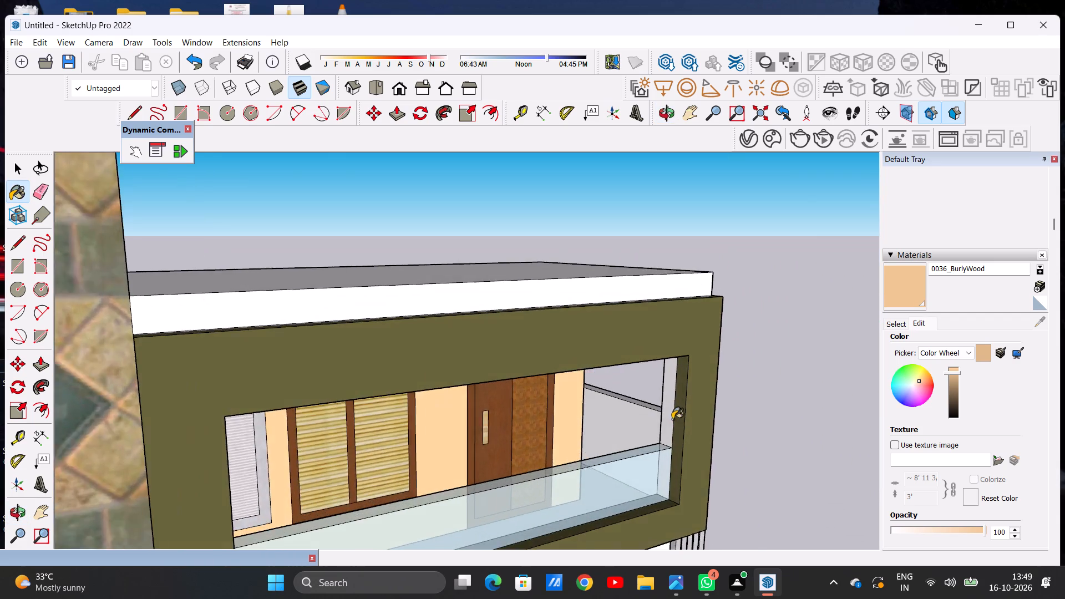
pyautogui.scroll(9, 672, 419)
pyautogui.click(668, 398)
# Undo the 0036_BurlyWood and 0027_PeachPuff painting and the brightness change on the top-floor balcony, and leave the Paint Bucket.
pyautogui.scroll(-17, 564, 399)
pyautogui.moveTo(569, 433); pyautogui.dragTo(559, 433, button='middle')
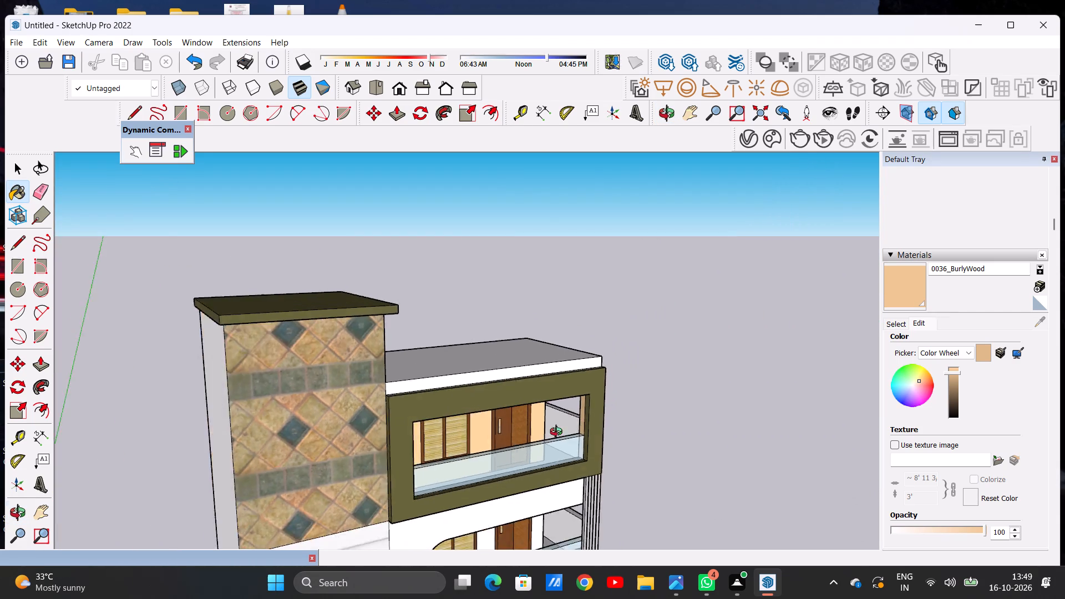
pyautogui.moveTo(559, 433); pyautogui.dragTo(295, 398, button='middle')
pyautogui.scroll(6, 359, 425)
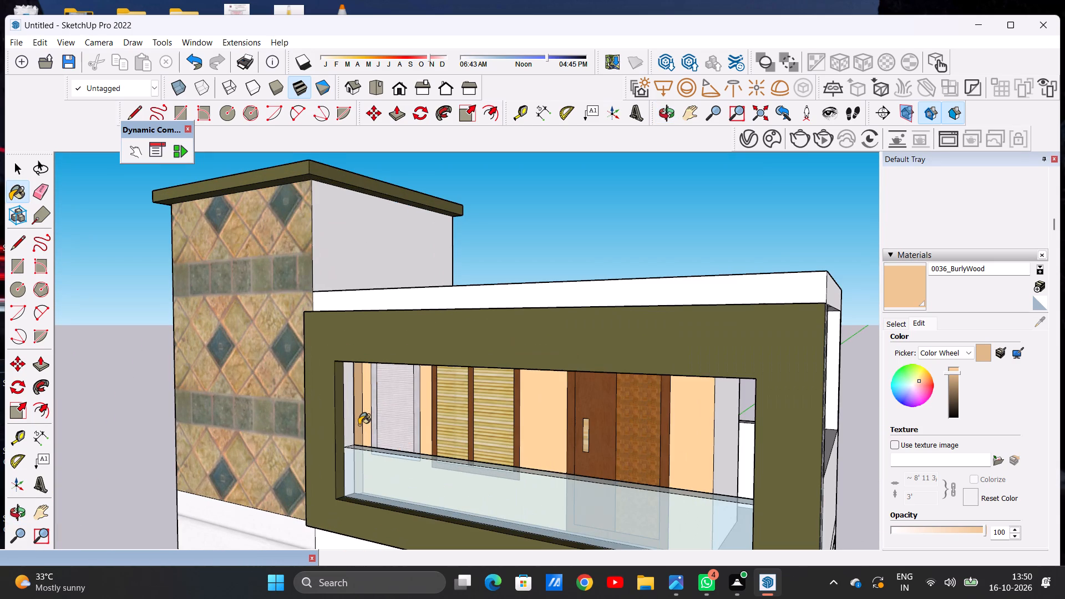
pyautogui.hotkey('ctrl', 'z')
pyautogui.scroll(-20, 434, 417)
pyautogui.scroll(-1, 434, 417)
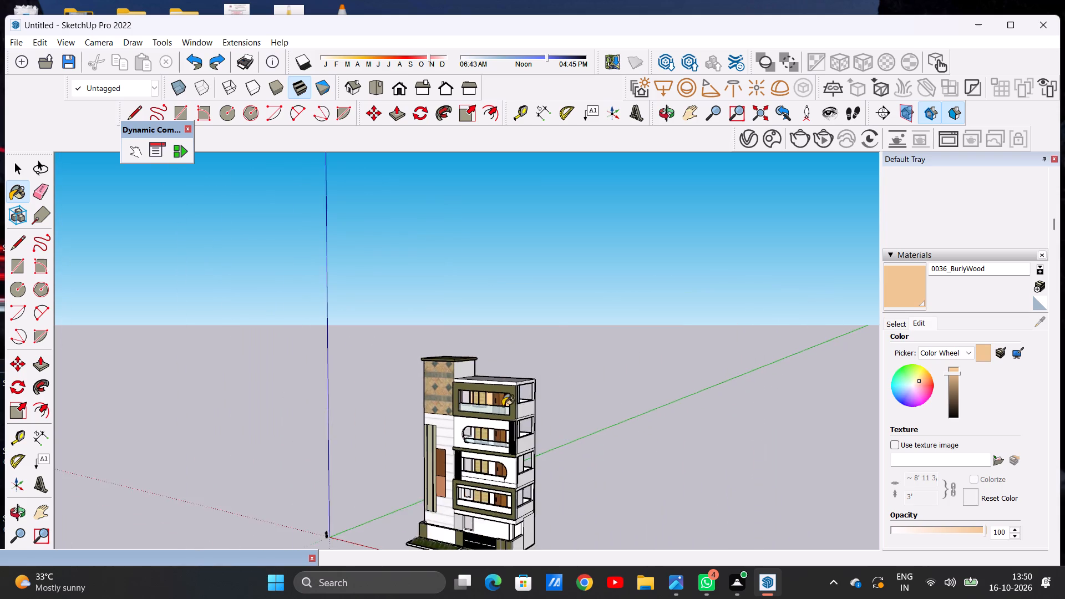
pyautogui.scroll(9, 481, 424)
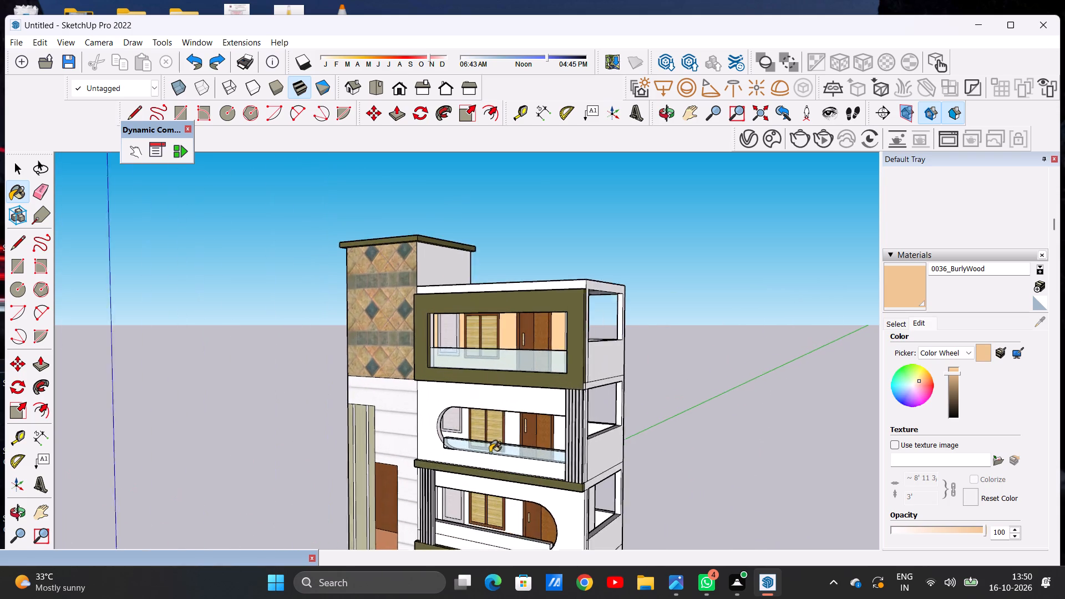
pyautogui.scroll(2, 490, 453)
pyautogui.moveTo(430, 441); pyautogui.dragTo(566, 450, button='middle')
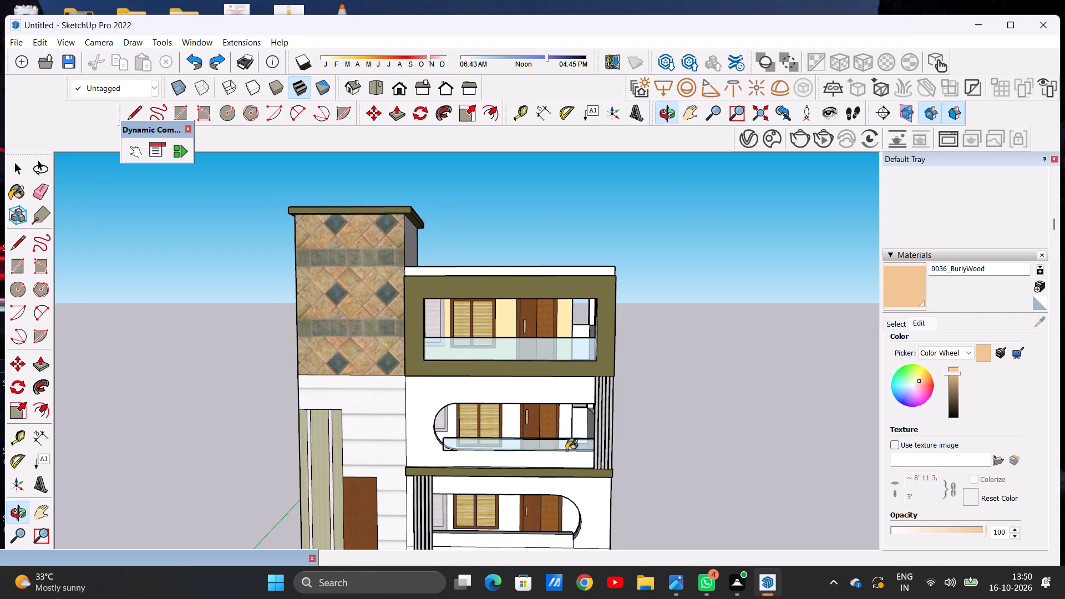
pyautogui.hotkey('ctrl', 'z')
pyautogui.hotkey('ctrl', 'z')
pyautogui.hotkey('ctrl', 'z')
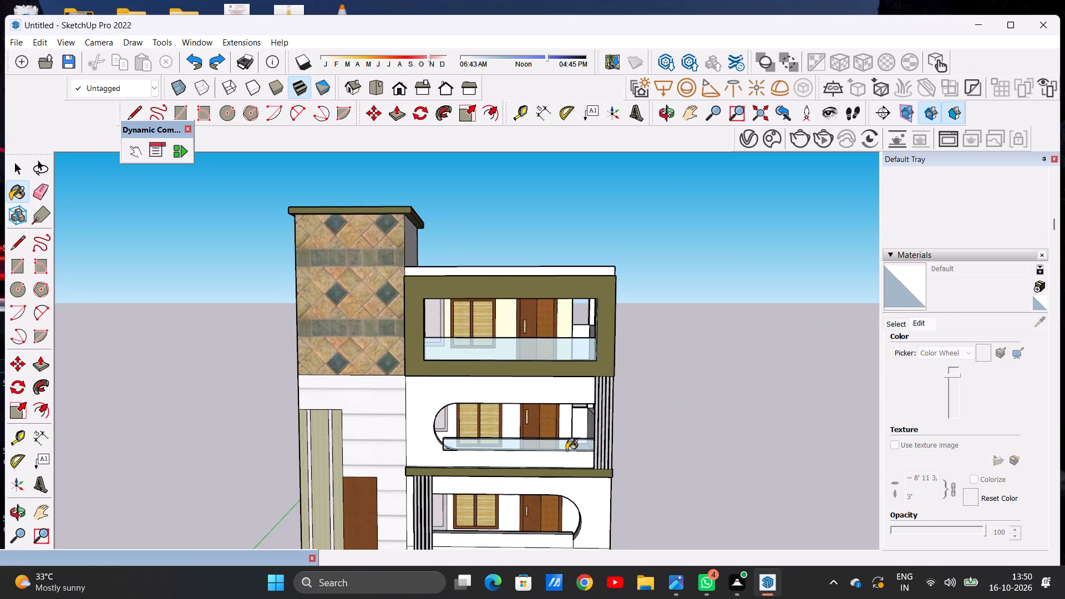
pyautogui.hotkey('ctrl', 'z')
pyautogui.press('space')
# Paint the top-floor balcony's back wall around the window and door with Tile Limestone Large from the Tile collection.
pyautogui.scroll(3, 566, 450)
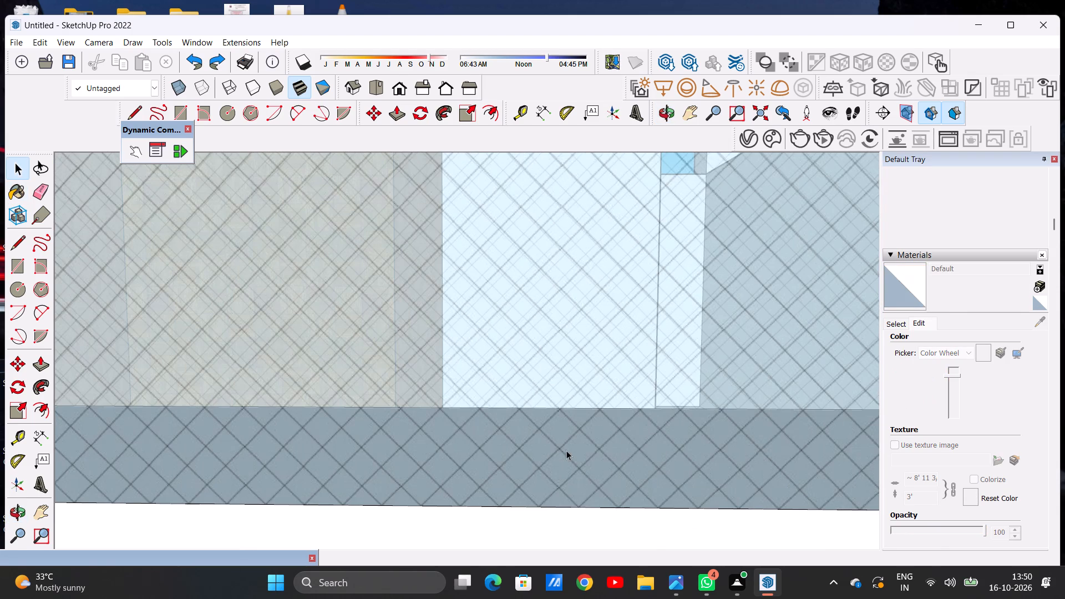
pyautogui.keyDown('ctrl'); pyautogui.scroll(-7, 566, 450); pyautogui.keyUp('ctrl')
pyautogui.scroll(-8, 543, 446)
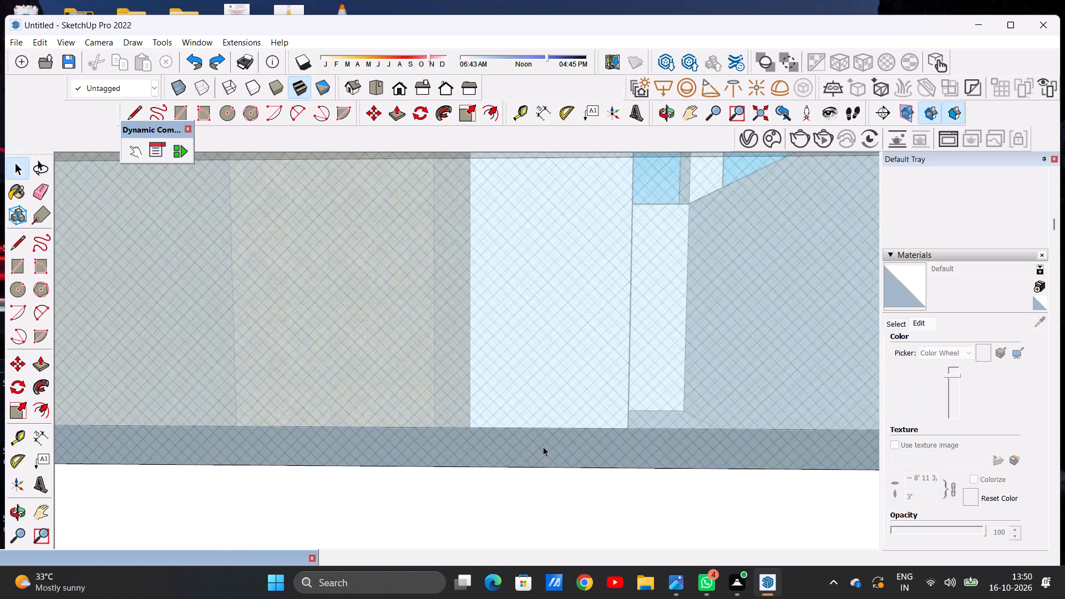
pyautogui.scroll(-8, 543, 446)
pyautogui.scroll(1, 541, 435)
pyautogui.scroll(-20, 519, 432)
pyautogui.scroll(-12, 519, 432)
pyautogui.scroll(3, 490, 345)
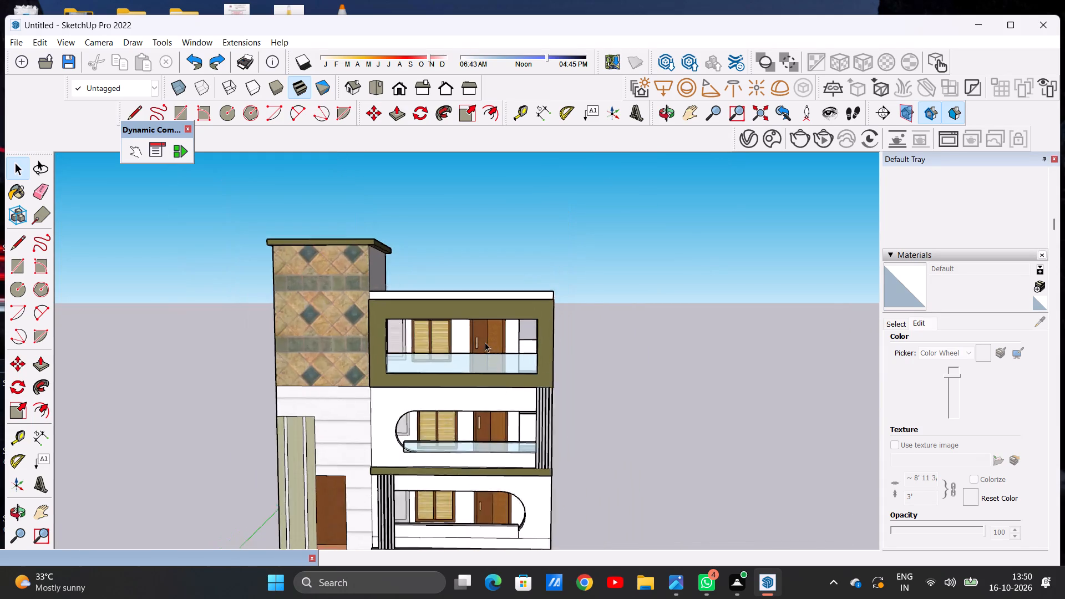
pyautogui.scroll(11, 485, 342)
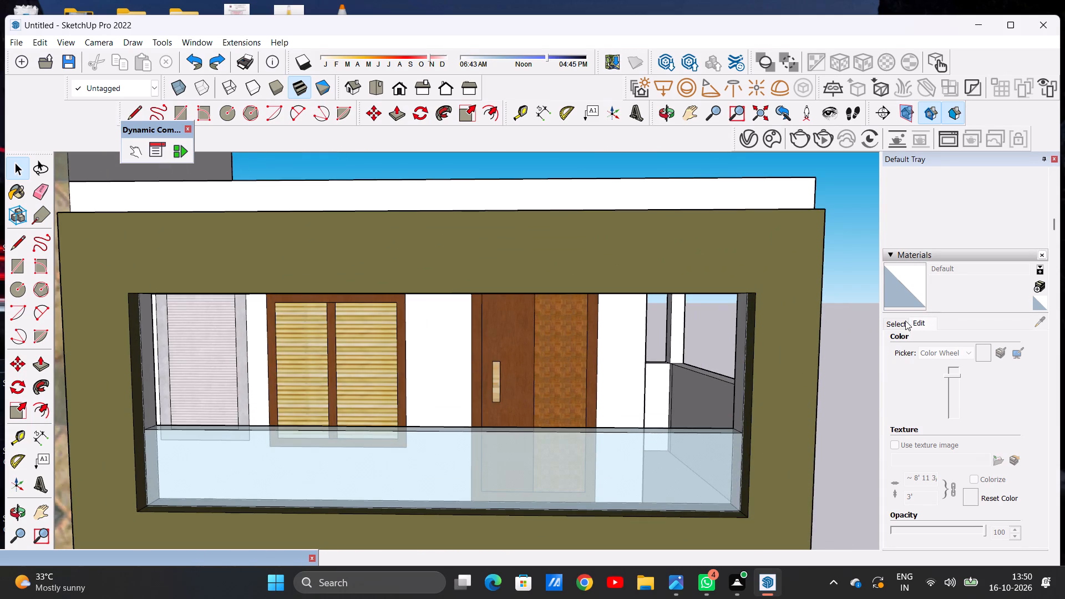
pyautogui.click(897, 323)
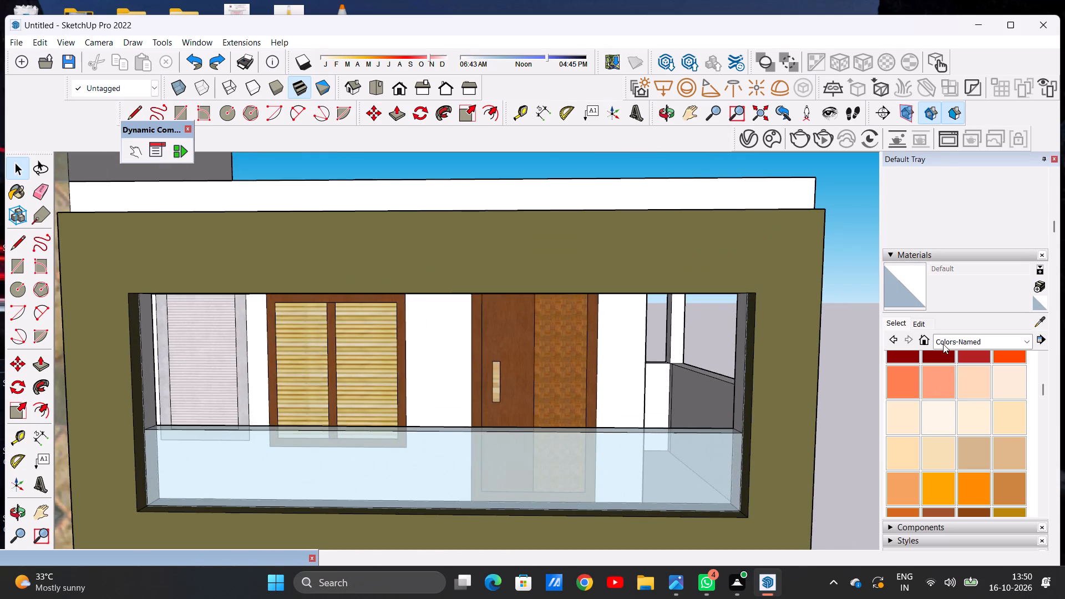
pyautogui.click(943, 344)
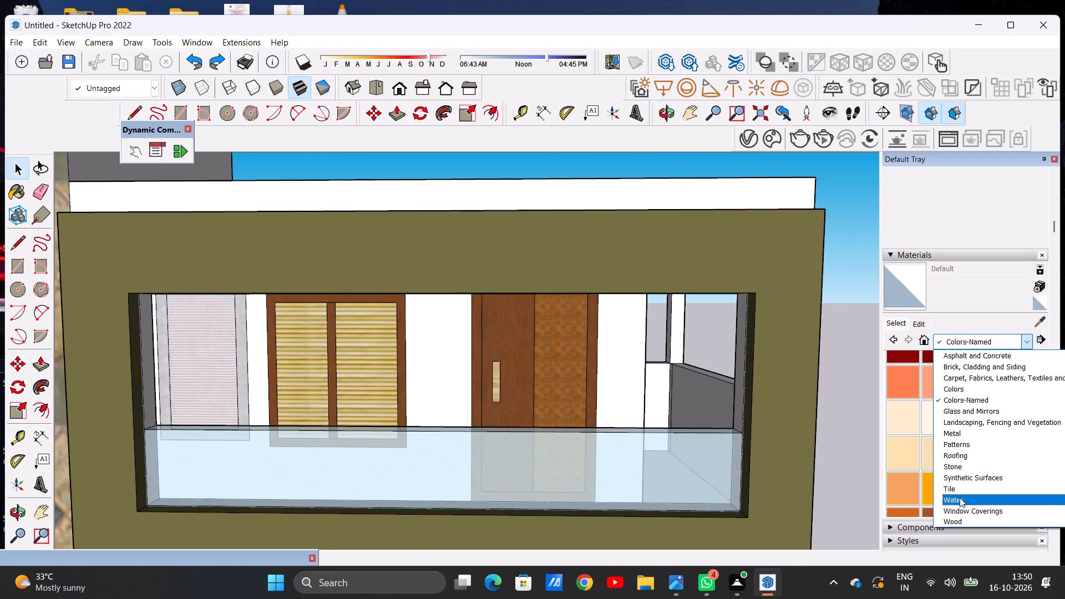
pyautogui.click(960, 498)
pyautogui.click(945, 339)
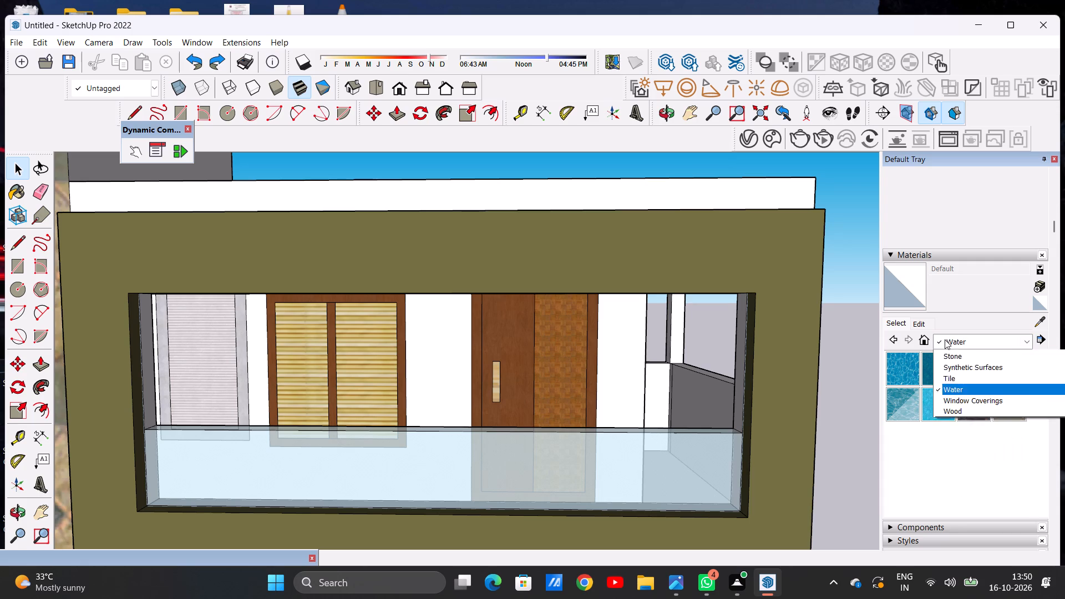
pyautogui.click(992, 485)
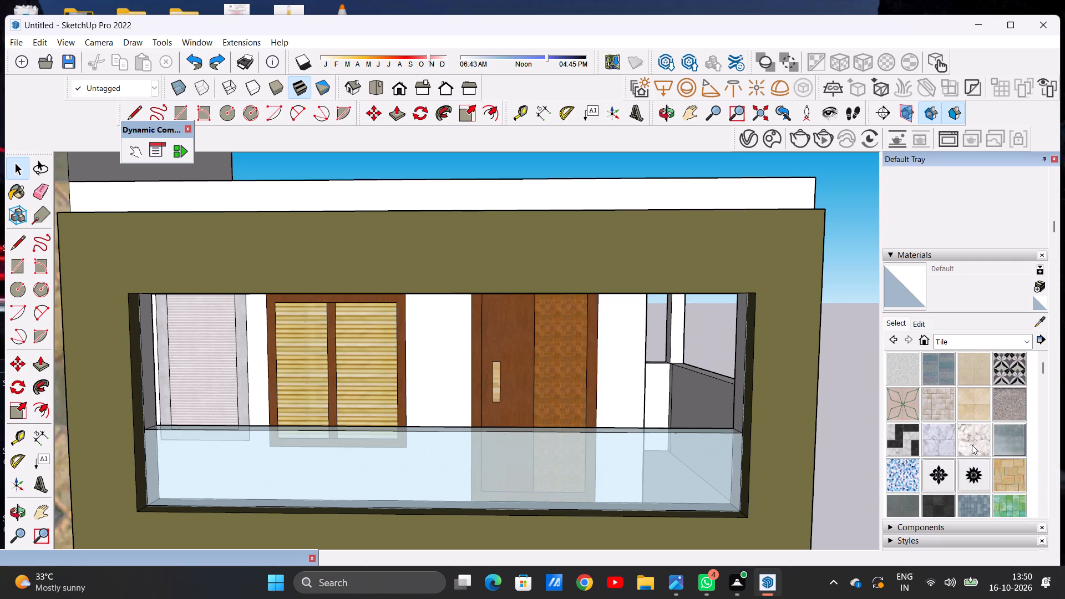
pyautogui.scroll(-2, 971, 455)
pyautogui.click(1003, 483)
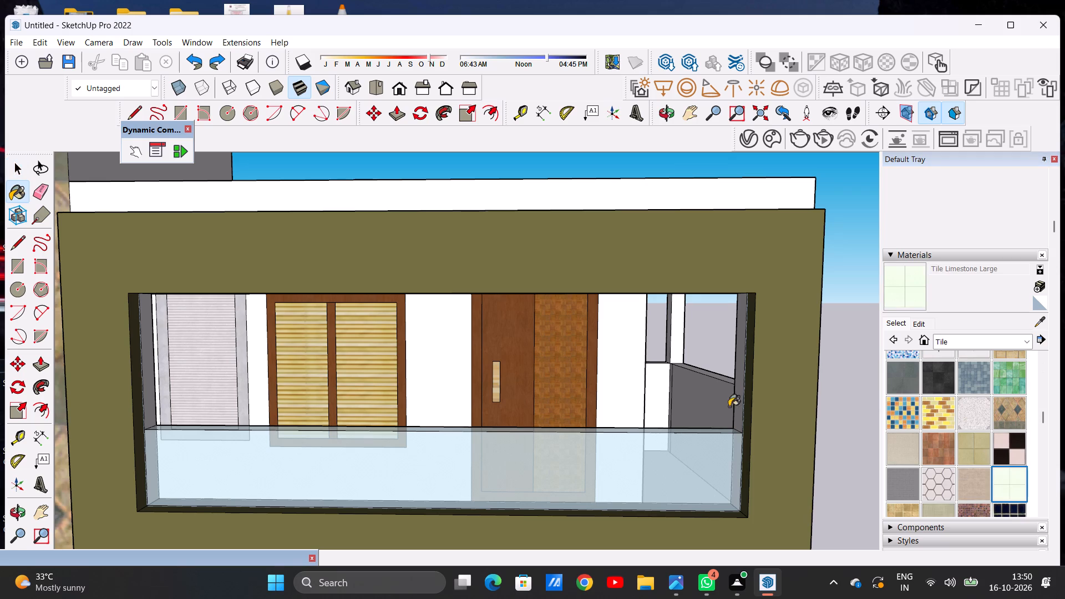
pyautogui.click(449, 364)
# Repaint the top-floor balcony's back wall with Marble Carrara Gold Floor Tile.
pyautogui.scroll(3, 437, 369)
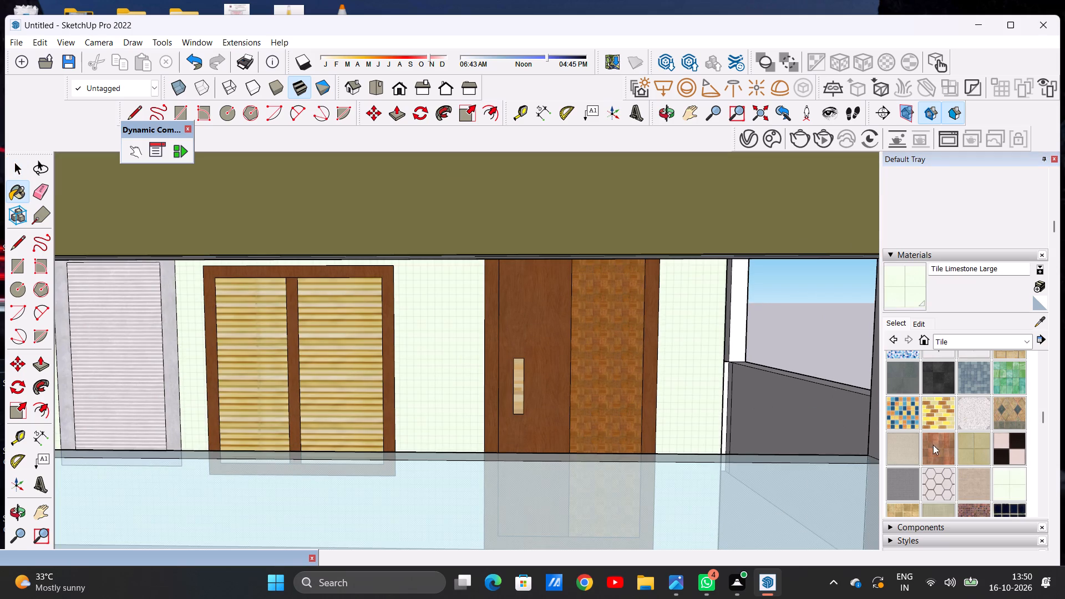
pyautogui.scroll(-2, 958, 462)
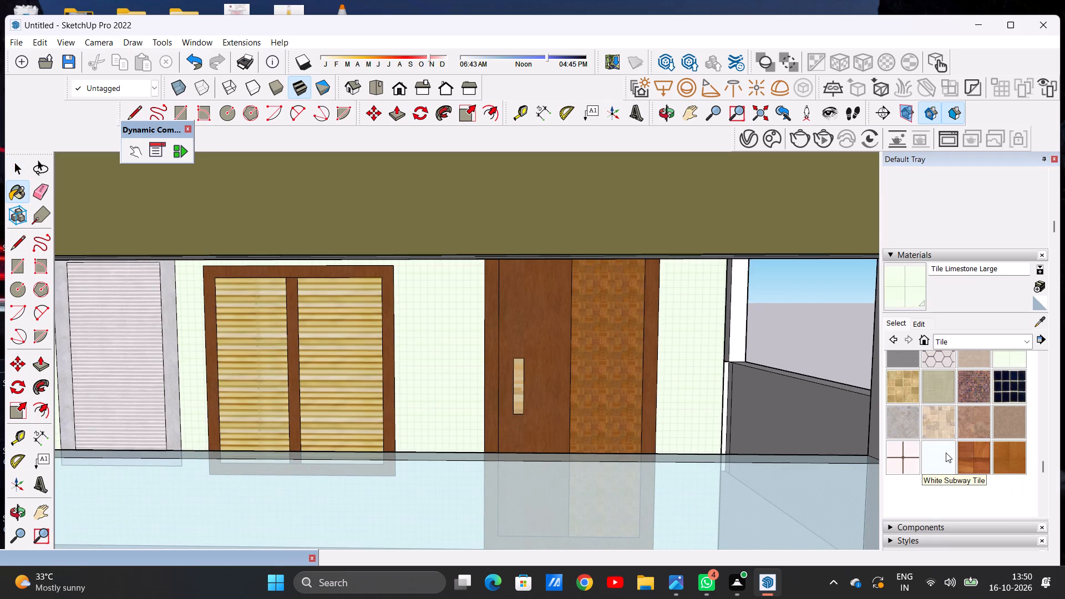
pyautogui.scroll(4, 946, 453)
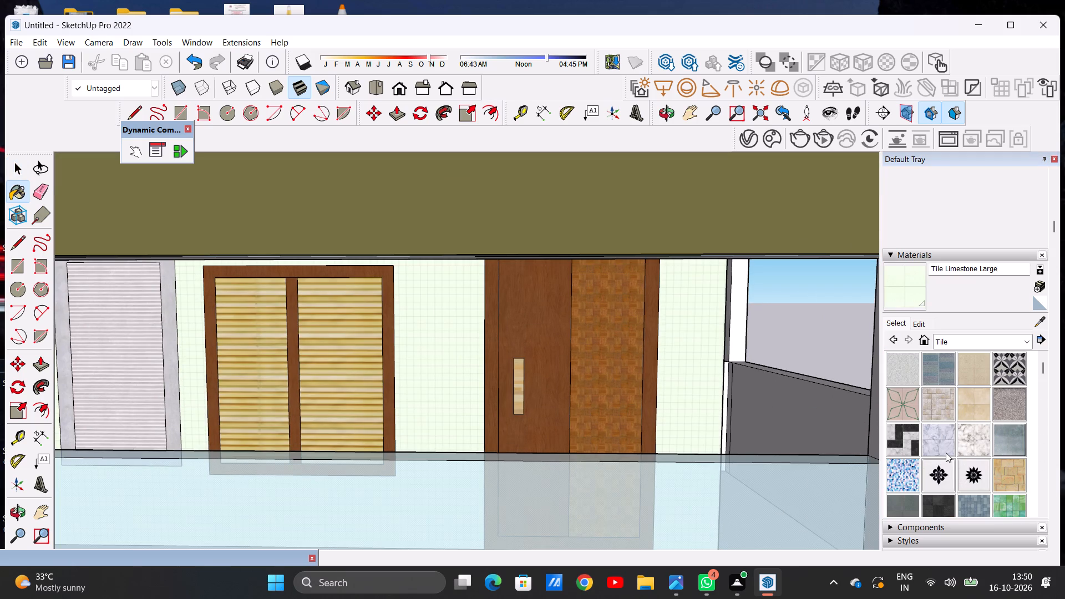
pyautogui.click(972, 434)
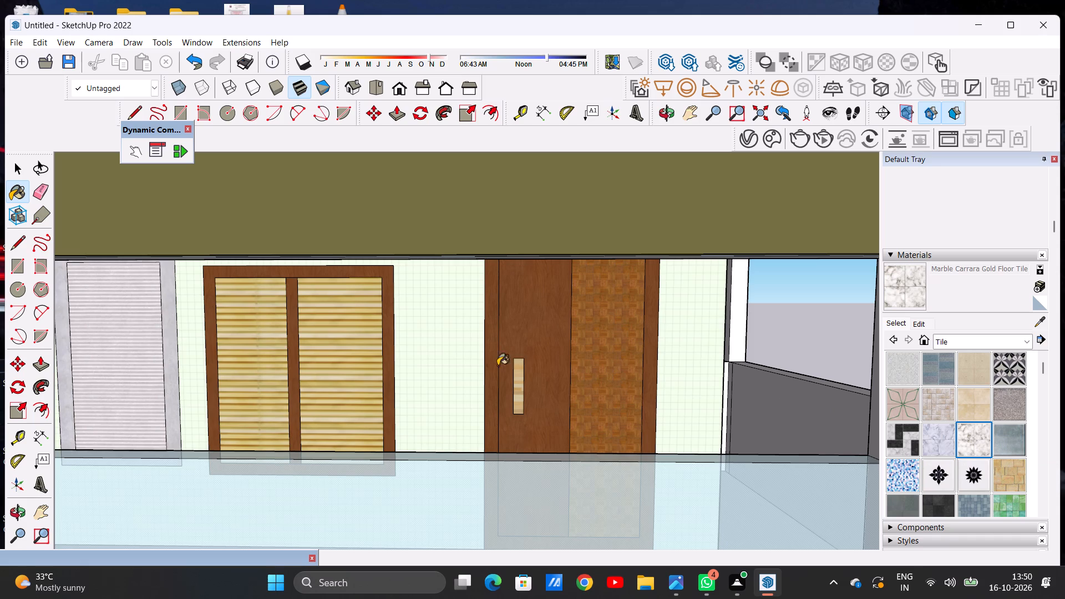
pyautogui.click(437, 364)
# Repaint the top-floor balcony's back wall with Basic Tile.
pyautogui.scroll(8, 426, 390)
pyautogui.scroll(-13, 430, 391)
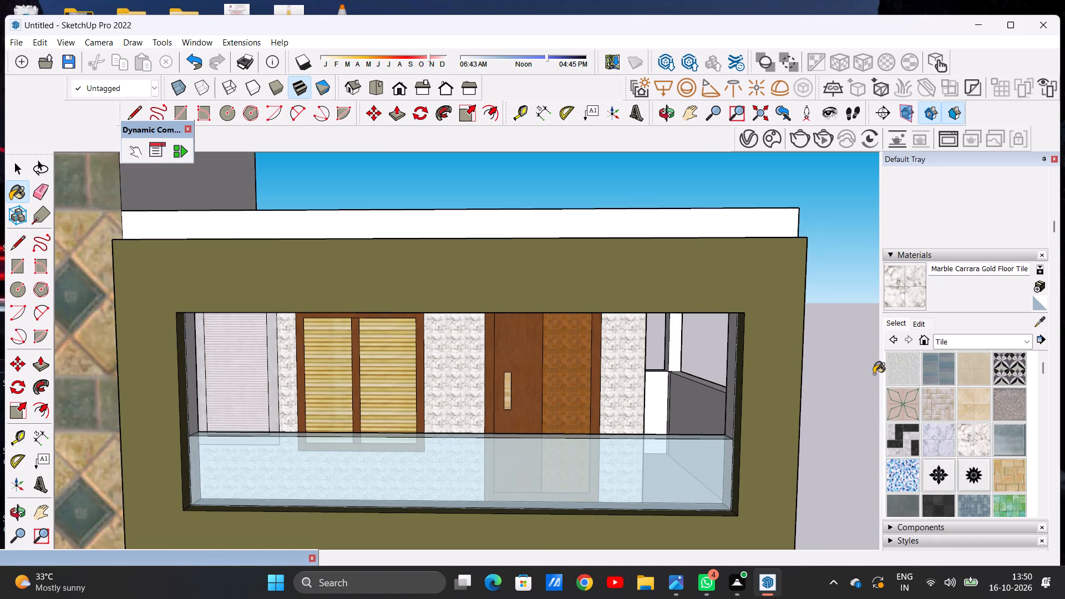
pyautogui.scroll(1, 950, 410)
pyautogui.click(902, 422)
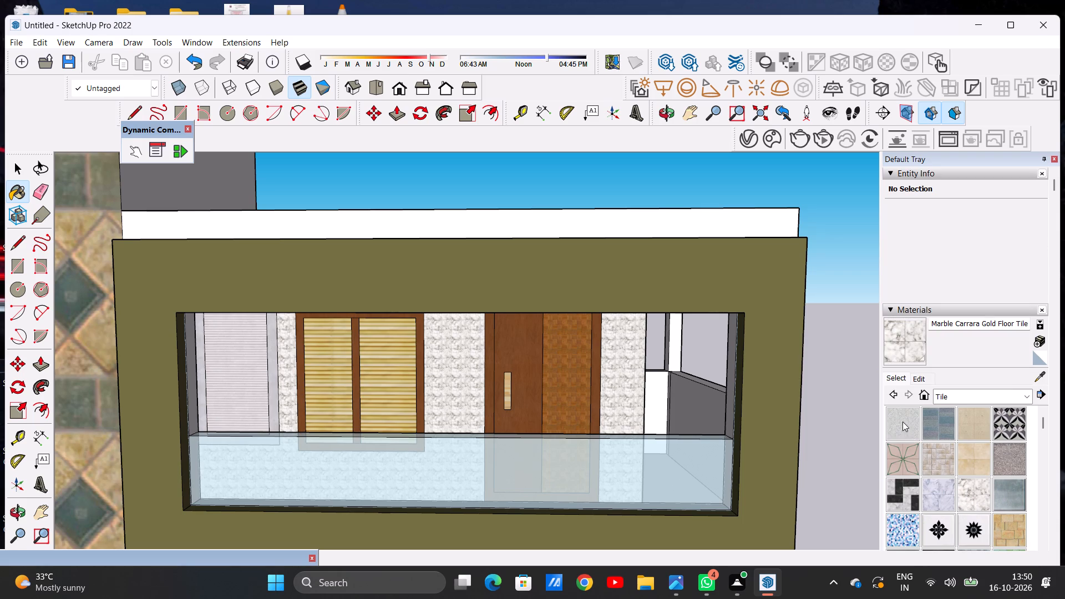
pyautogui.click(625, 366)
# Repaint the top-floor balcony's back wall around the window and door with Terrazzo Tile Accent.
pyautogui.scroll(9, 620, 378)
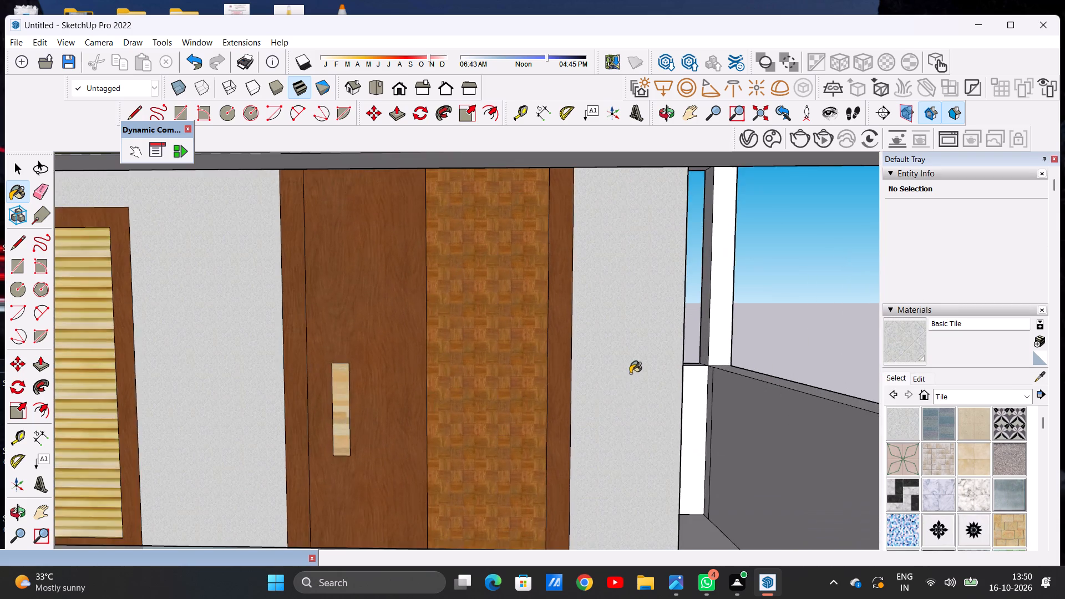
pyautogui.scroll(-12, 630, 373)
pyautogui.scroll(4, 619, 369)
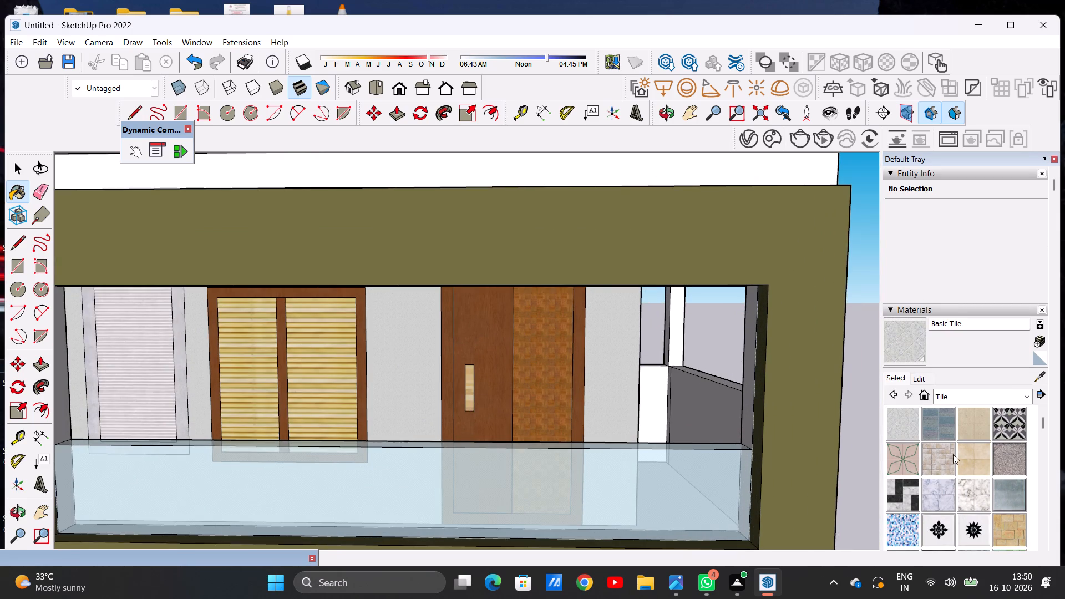
pyautogui.scroll(-2, 953, 459)
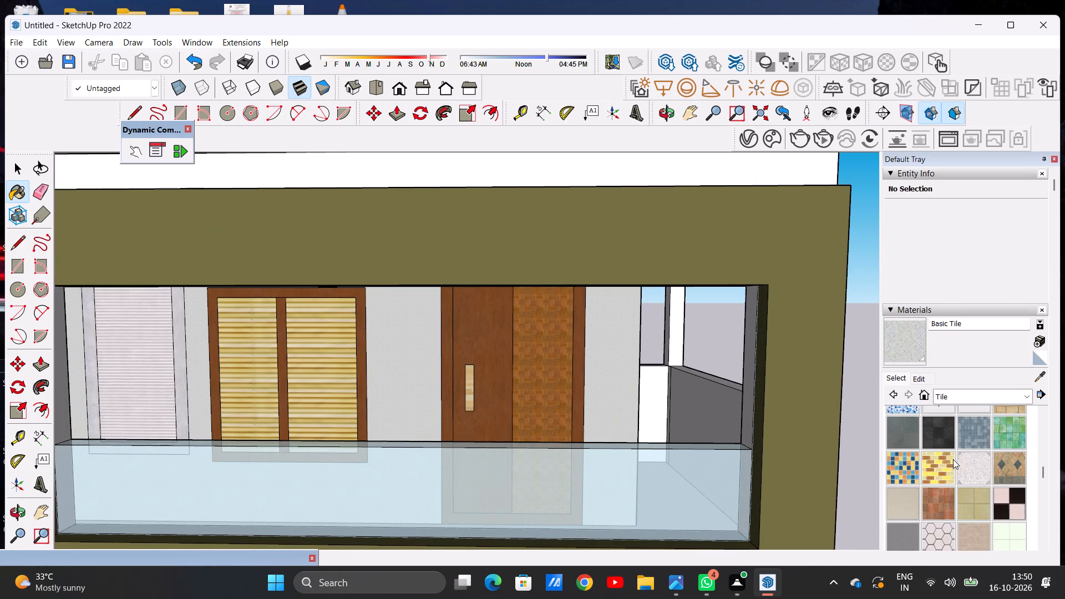
pyautogui.click(969, 464)
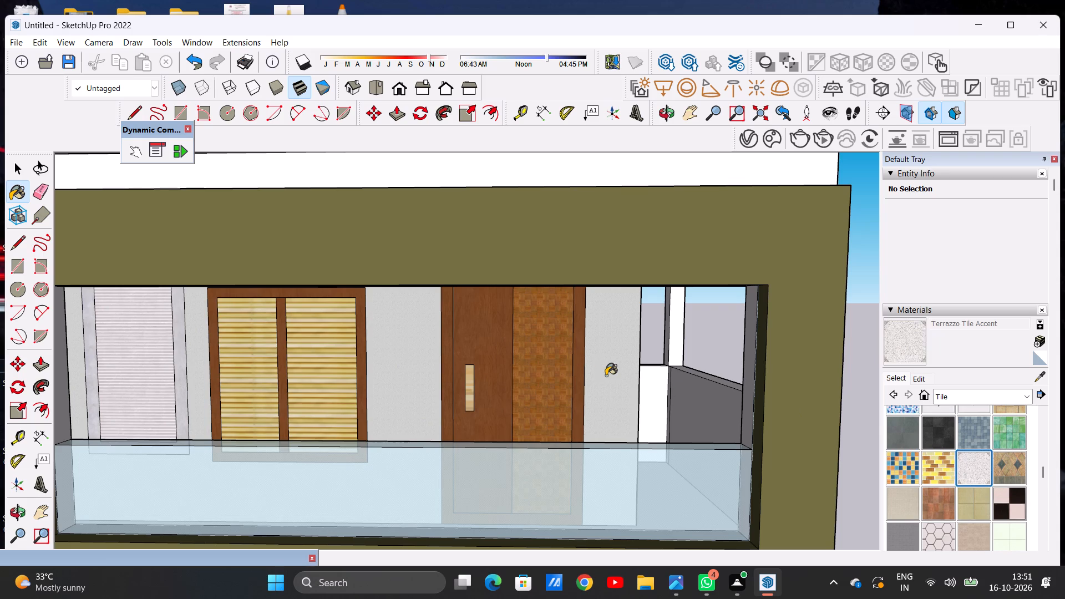
pyautogui.click(606, 375)
# Paint the top-floor room's side wall, seen through the building's open side bay, with Terrazzo Tile Accent.
pyautogui.scroll(5, 607, 381)
pyautogui.scroll(-13, 606, 381)
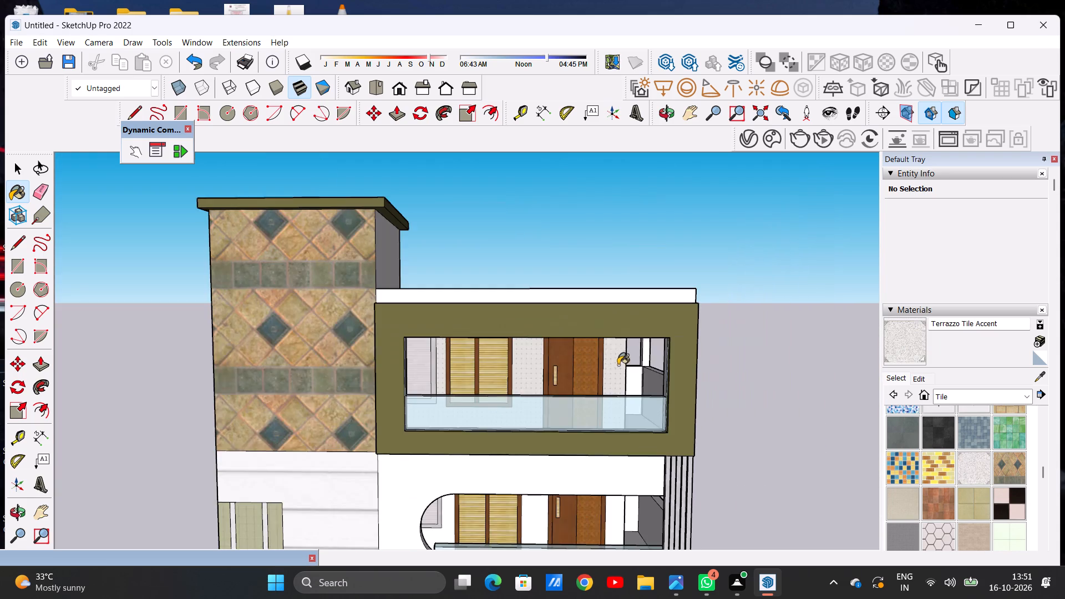
pyautogui.scroll(-3, 618, 365)
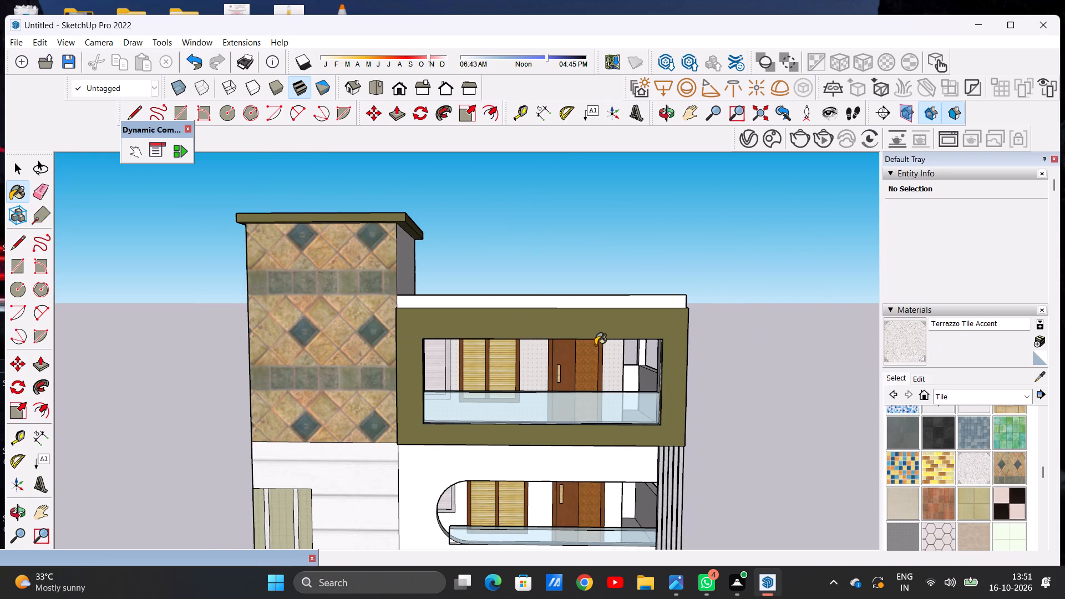
pyautogui.scroll(5, 609, 387)
pyautogui.moveTo(587, 377); pyautogui.dragTo(557, 380, button='middle')
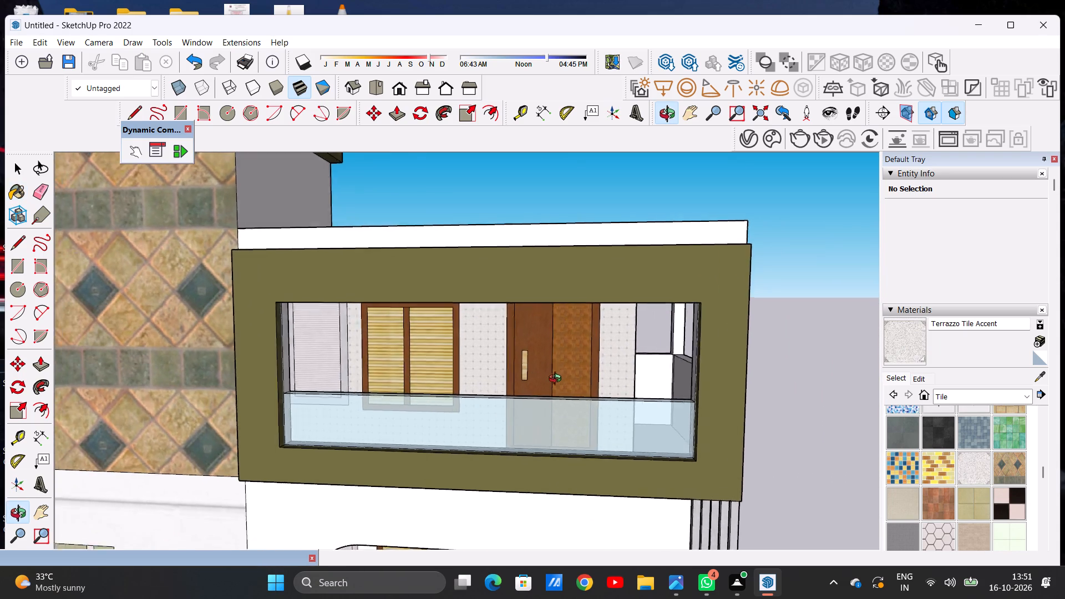
pyautogui.moveTo(557, 380); pyautogui.dragTo(331, 398, button='middle')
pyautogui.scroll(4, 625, 348)
pyautogui.click(577, 334)
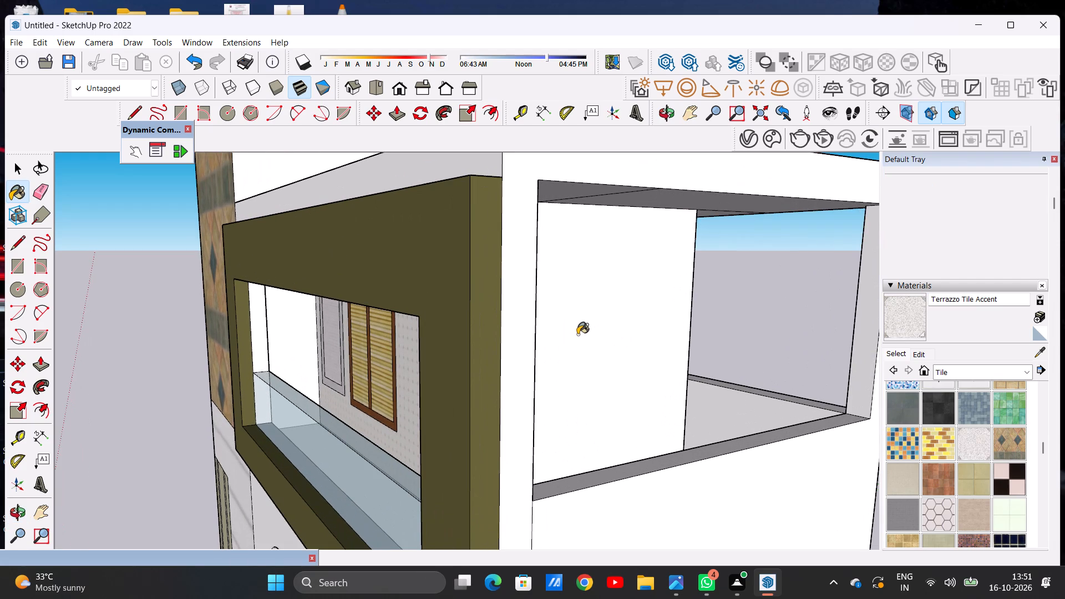
# Paint the top-floor room's rear wall, behind the rear opening, with Terrazzo Tile Accent.
pyautogui.scroll(-14, 577, 334)
pyautogui.moveTo(660, 319); pyautogui.dragTo(422, 331, button='middle')
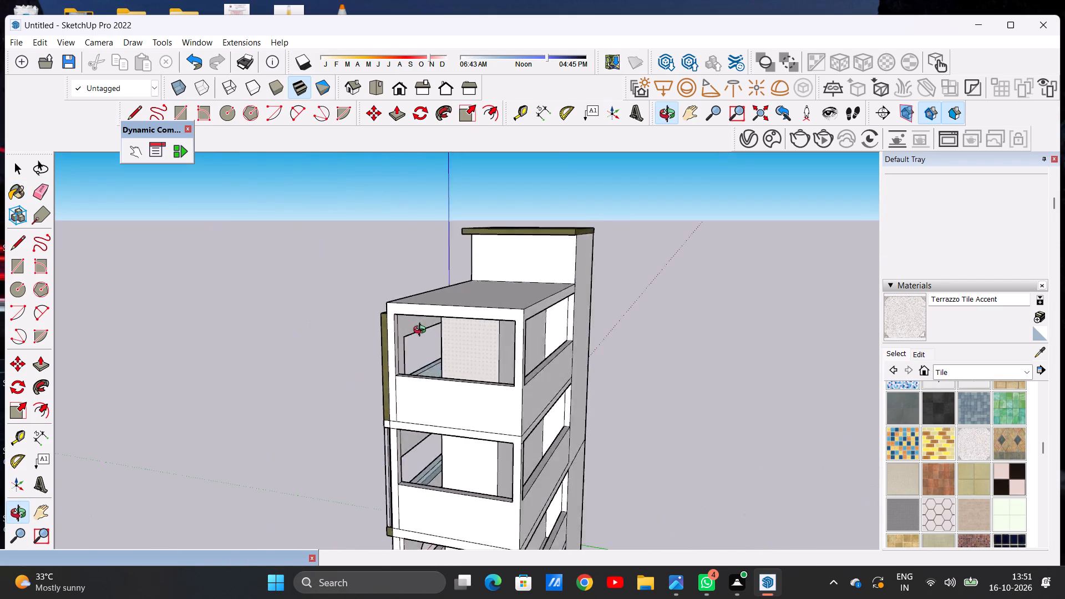
pyautogui.moveTo(422, 331); pyautogui.dragTo(315, 330, button='middle')
pyautogui.scroll(13, 452, 331)
pyautogui.click(420, 337)
# Paint the back wall of the balcony one floor below the top with White Square Tile.
pyautogui.scroll(-14, 485, 353)
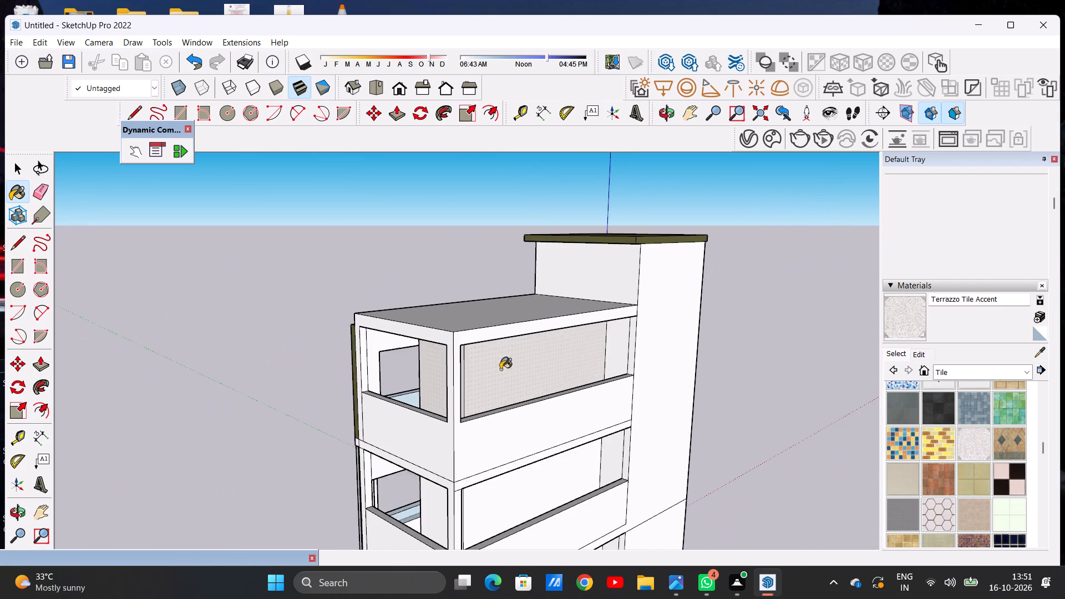
pyautogui.moveTo(297, 333); pyautogui.dragTo(753, 315, button='middle')
pyautogui.scroll(-5, 666, 312)
pyautogui.scroll(3, 554, 388)
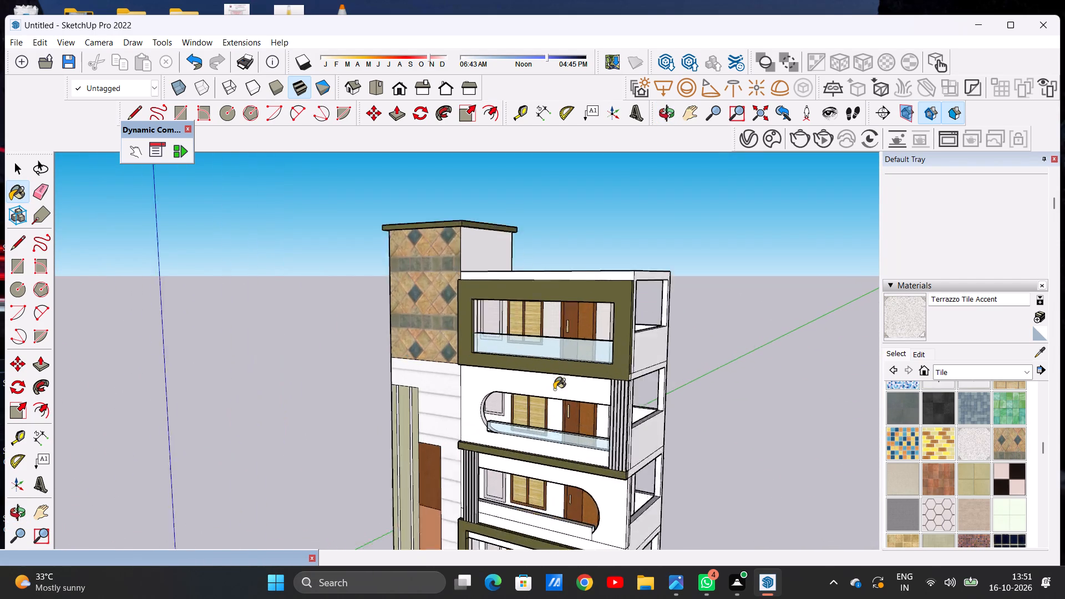
pyautogui.scroll(9, 554, 389)
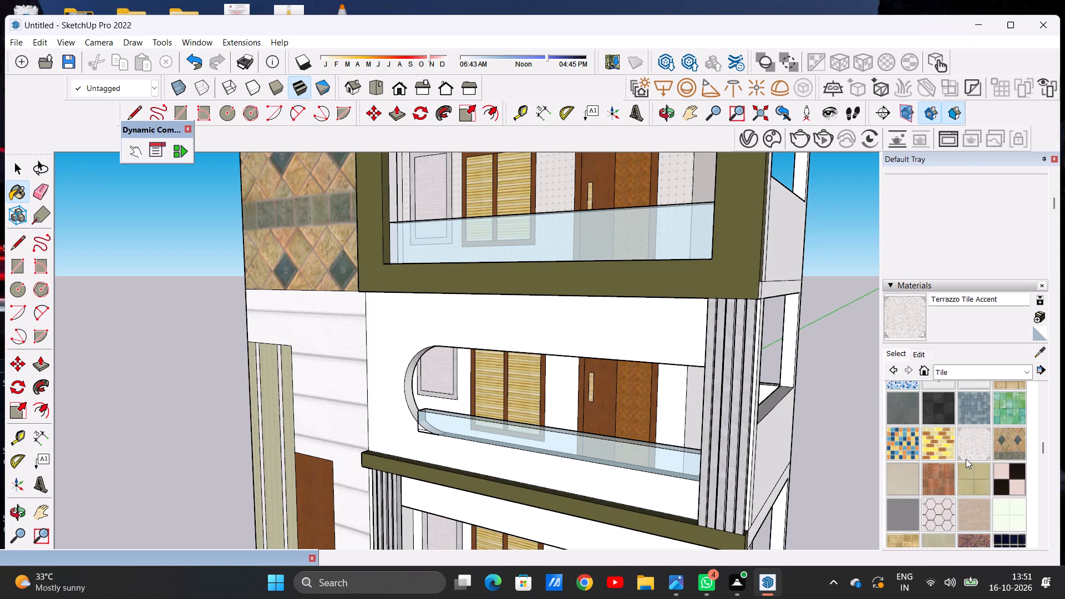
pyautogui.scroll(-2, 966, 459)
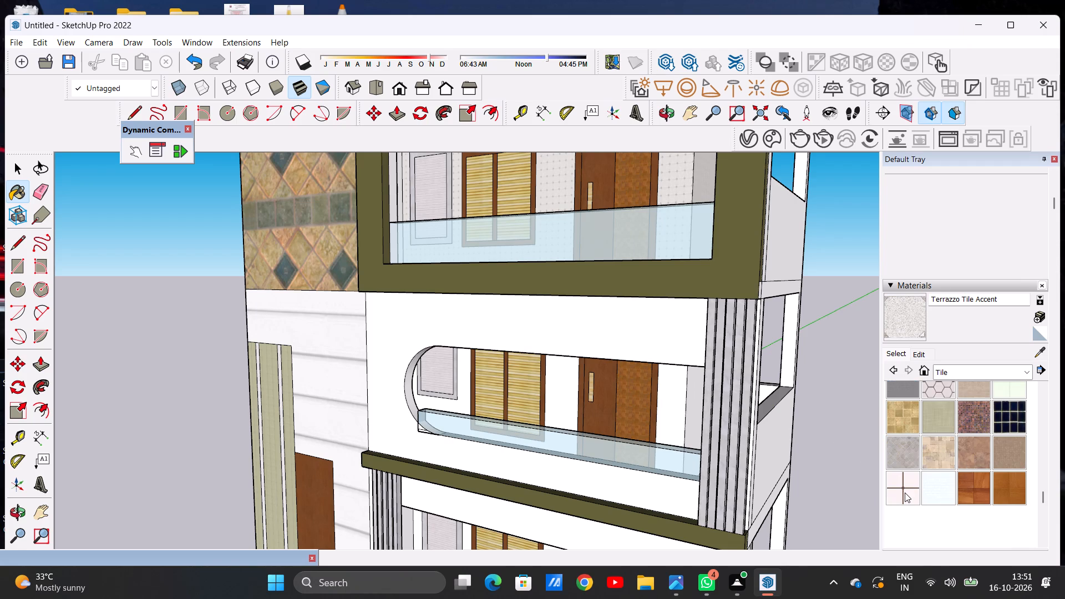
pyautogui.click(905, 493)
pyautogui.click(668, 405)
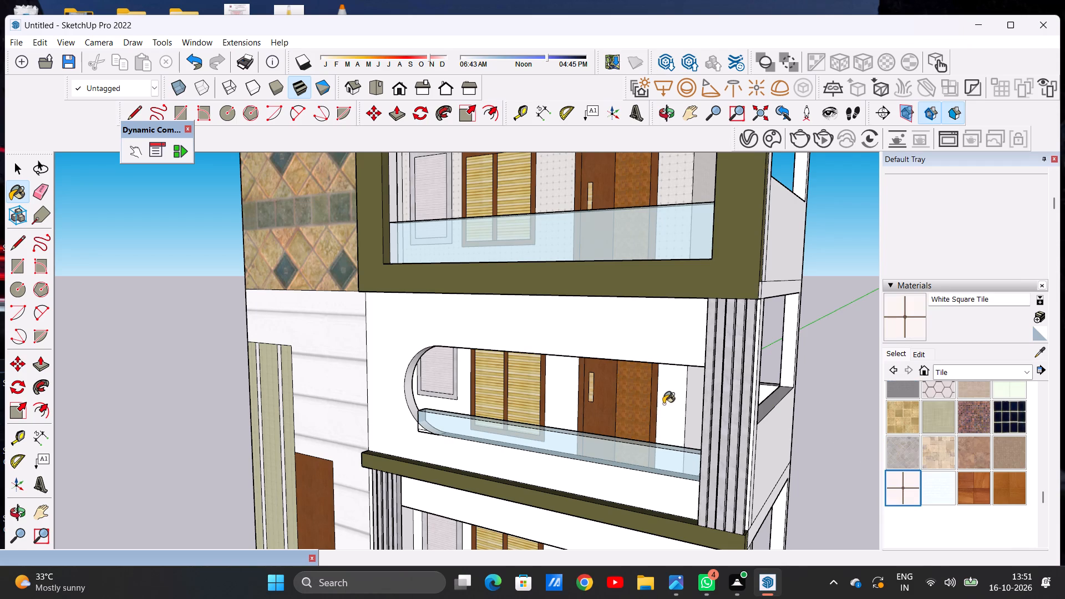
# Paint the room's side wall inside the open side bay, one floor below the top, with White Square Tile.
pyautogui.scroll(13, 658, 408)
pyautogui.scroll(-17, 666, 400)
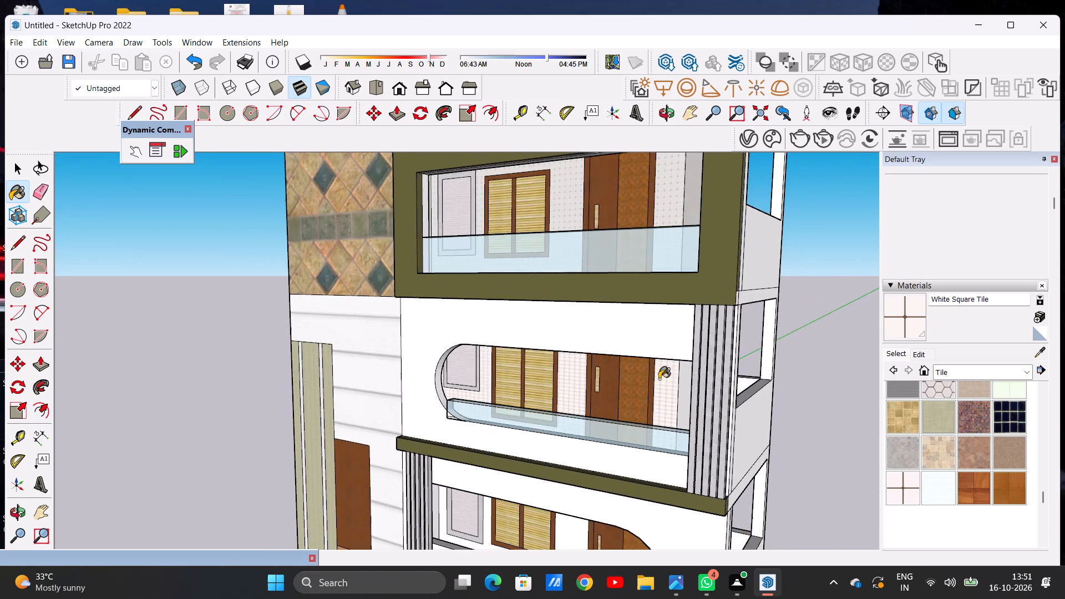
pyautogui.moveTo(714, 388); pyautogui.dragTo(583, 394, button='middle')
pyautogui.scroll(6, 660, 373)
pyautogui.click(667, 361)
# Paint the room's rear wall behind the rear opening, one floor below the top, with White Square Tile.
pyautogui.scroll(-3, 591, 364)
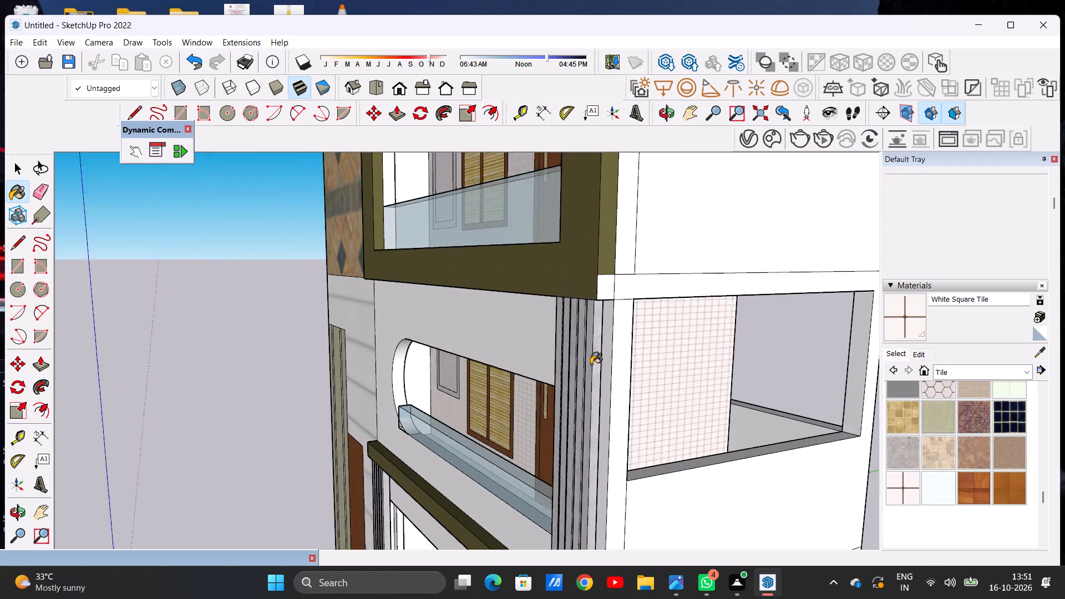
pyautogui.scroll(-2, 591, 364)
pyautogui.moveTo(748, 369); pyautogui.dragTo(446, 385, button='middle')
pyautogui.scroll(3, 446, 382)
pyautogui.click(442, 379)
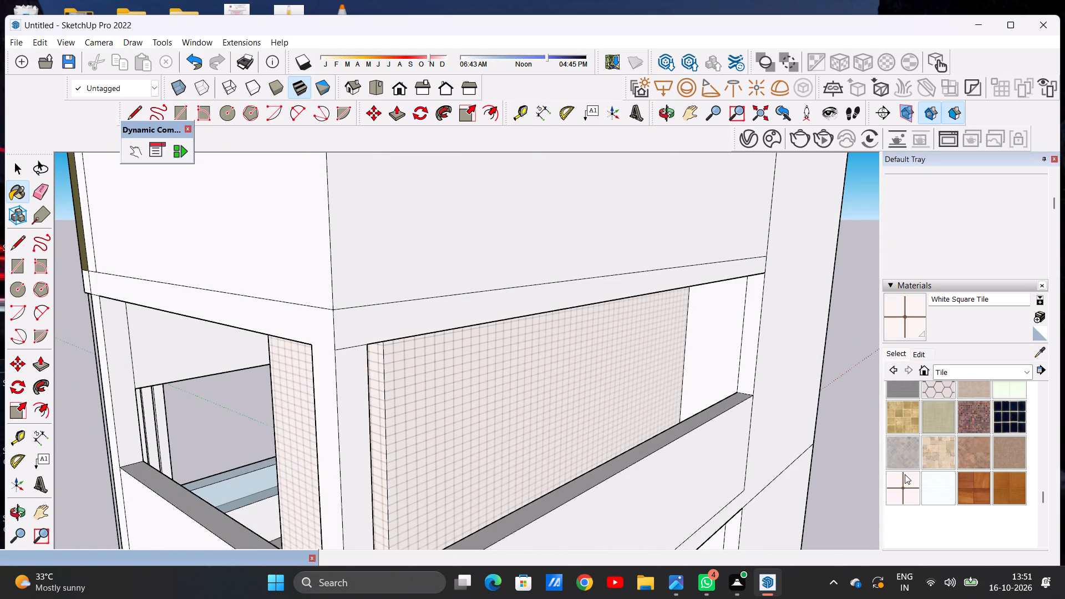
pyautogui.scroll(-4, 606, 382)
pyautogui.scroll(-2, 738, 372)
pyautogui.scroll(2, 648, 415)
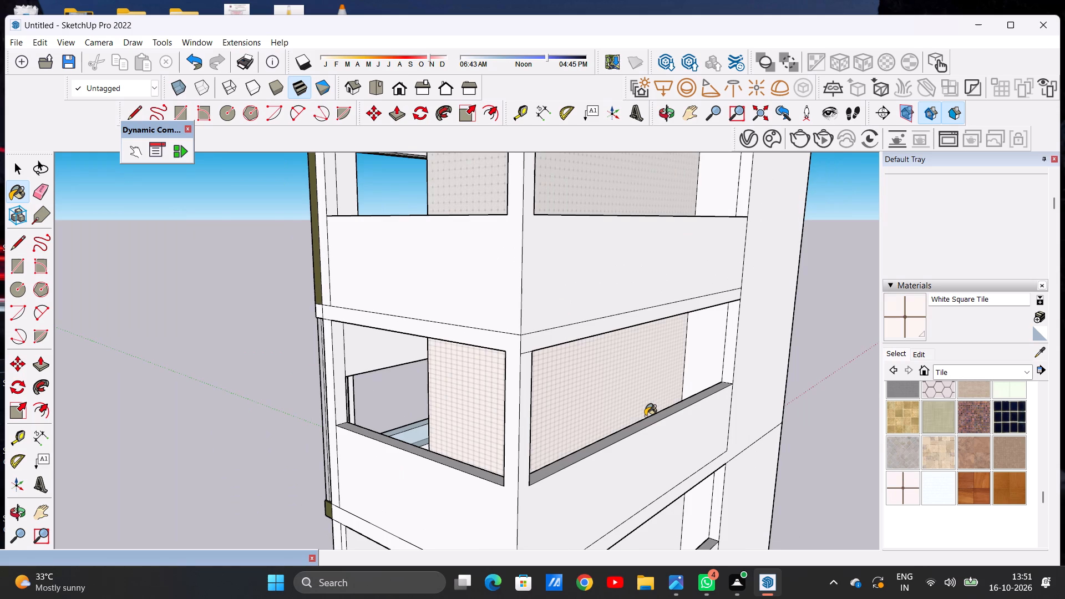
# Paint the back wall of the balcony two floors below the top with Terrazzo Tile Accent.
pyautogui.scroll(-13, 574, 335)
pyautogui.moveTo(479, 317); pyautogui.dragTo(772, 301, button='middle')
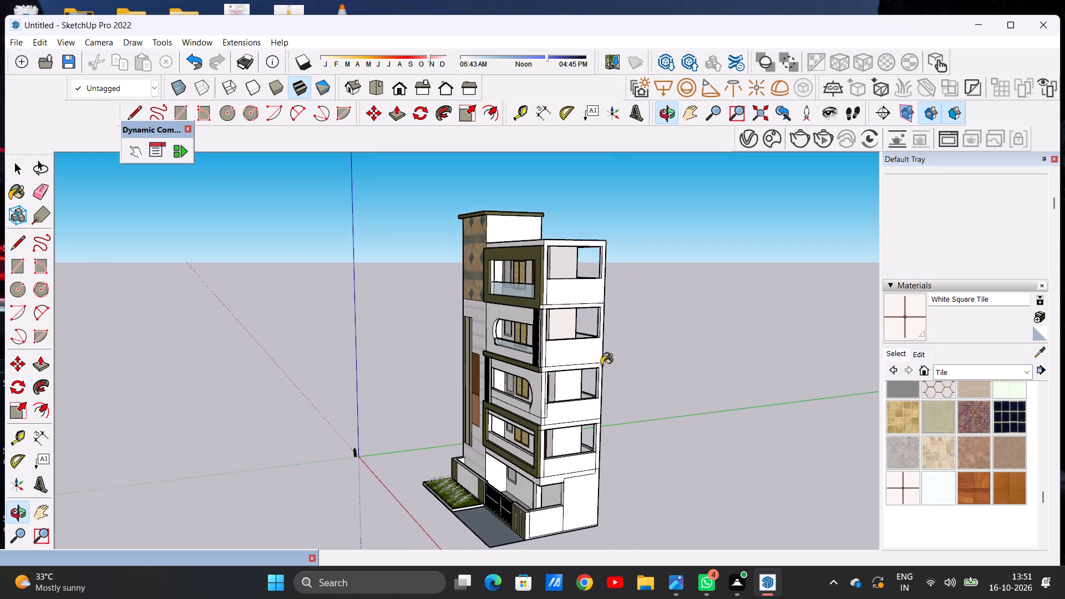
pyautogui.scroll(4, 574, 372)
pyautogui.moveTo(455, 400); pyautogui.dragTo(553, 432, button='middle')
pyautogui.moveTo(445, 415); pyautogui.dragTo(630, 379, button='middle')
pyautogui.scroll(9, 519, 374)
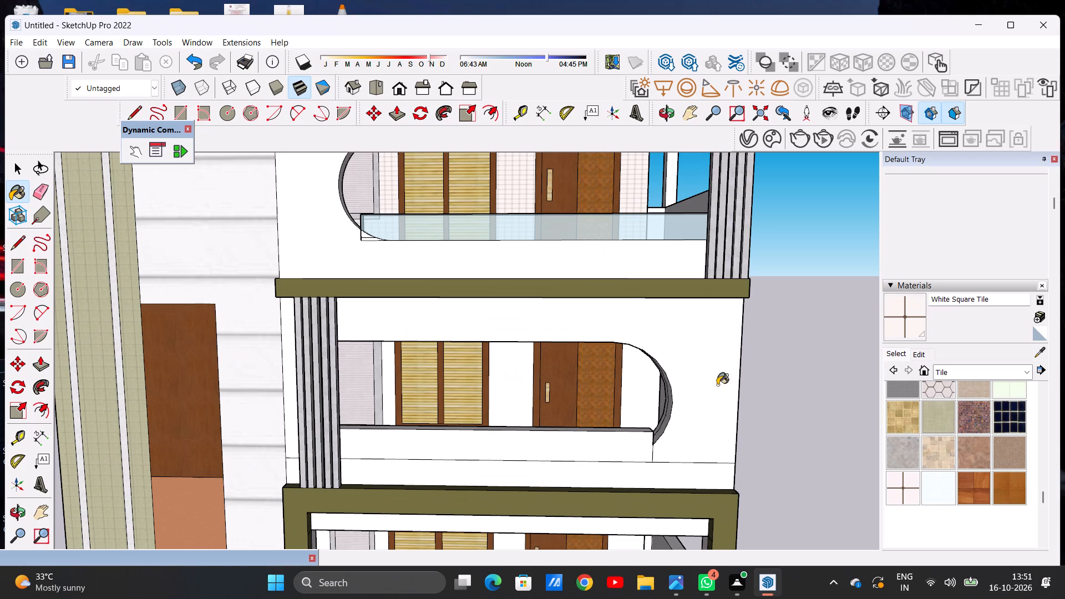
pyautogui.scroll(1, 940, 456)
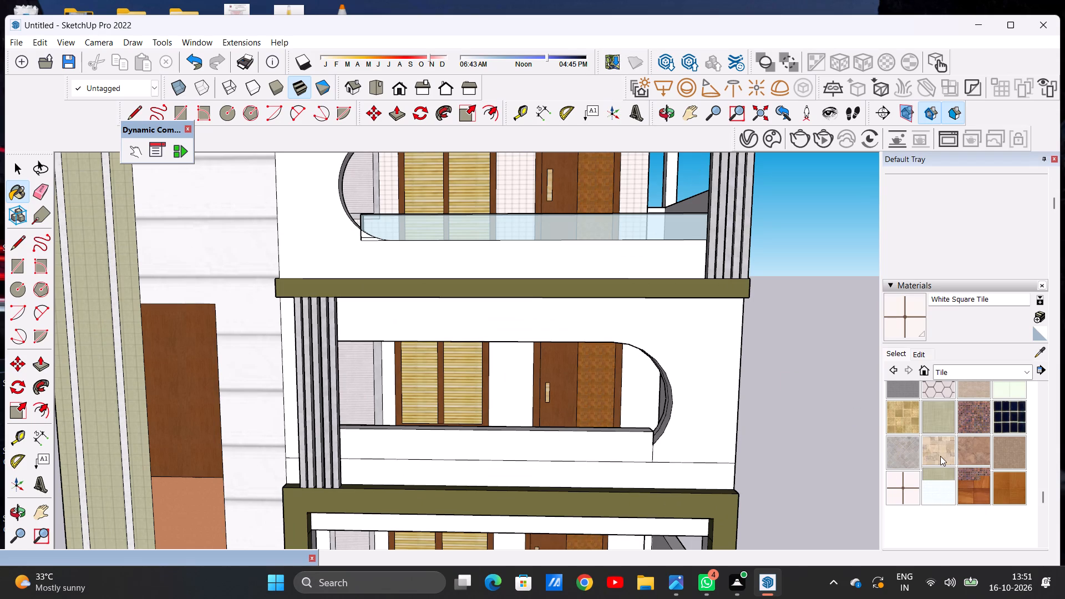
pyautogui.scroll(1, 940, 455)
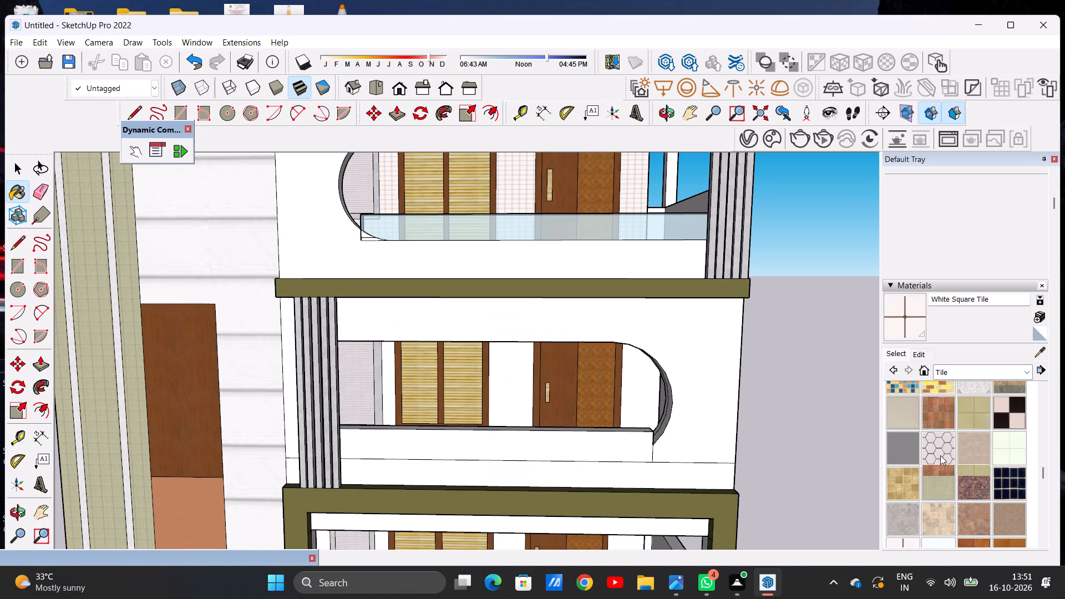
pyautogui.scroll(-2, 940, 455)
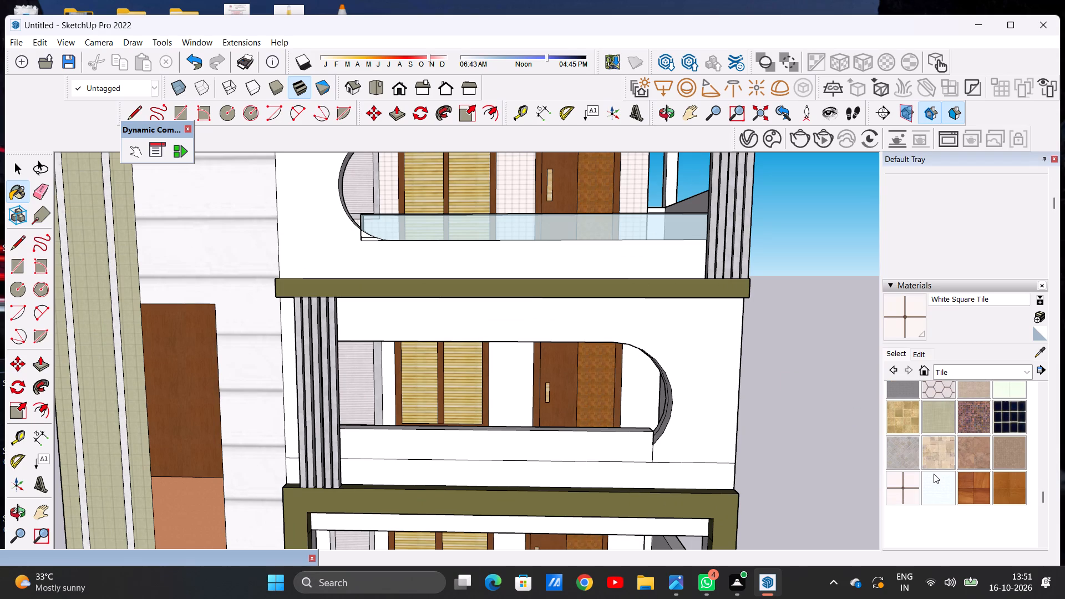
pyautogui.scroll(2, 934, 474)
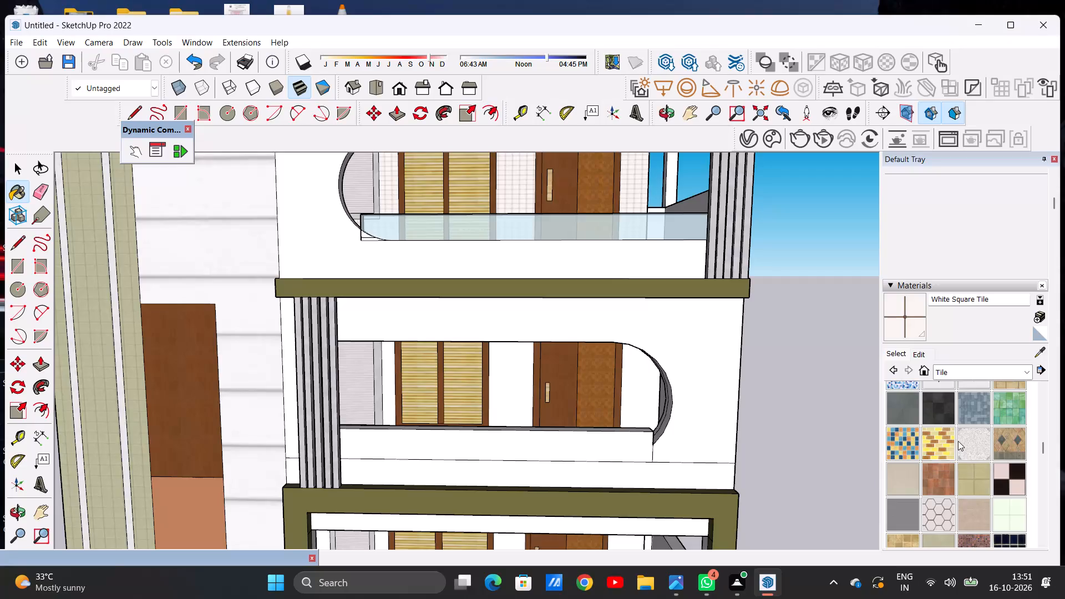
pyautogui.press('space')
pyautogui.scroll(-10, 568, 377)
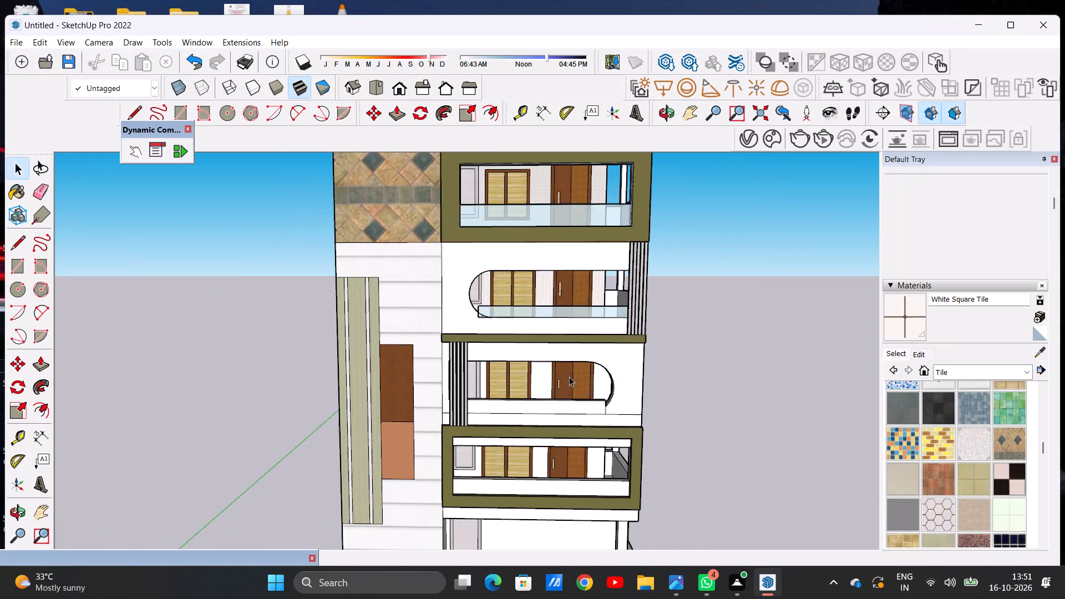
pyautogui.scroll(-4, 569, 377)
pyautogui.scroll(1, 569, 379)
pyautogui.scroll(-4, 569, 379)
pyautogui.scroll(18, 562, 334)
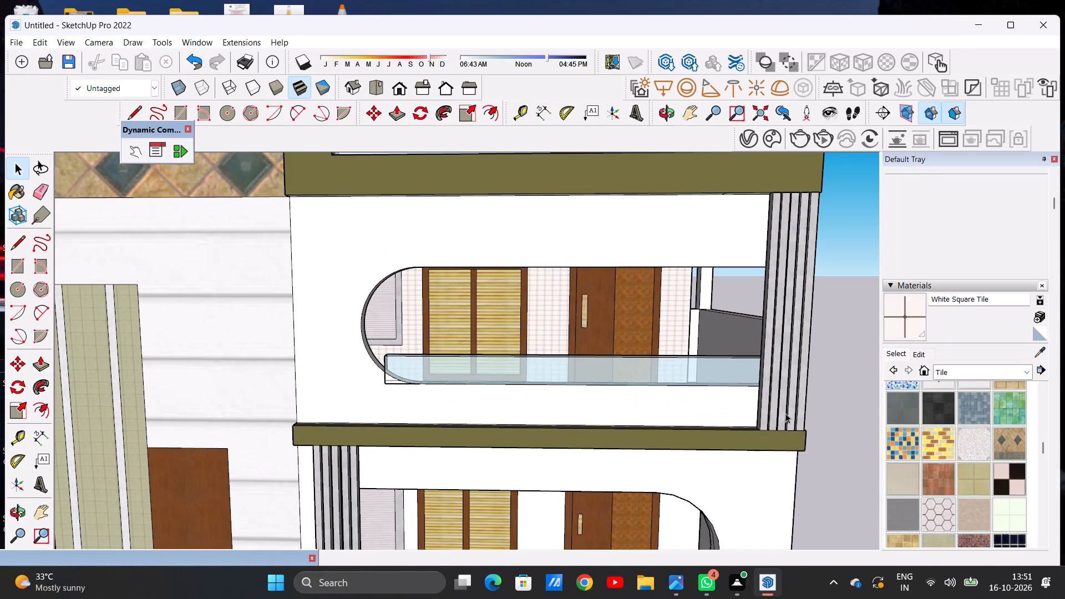
pyautogui.click(976, 440)
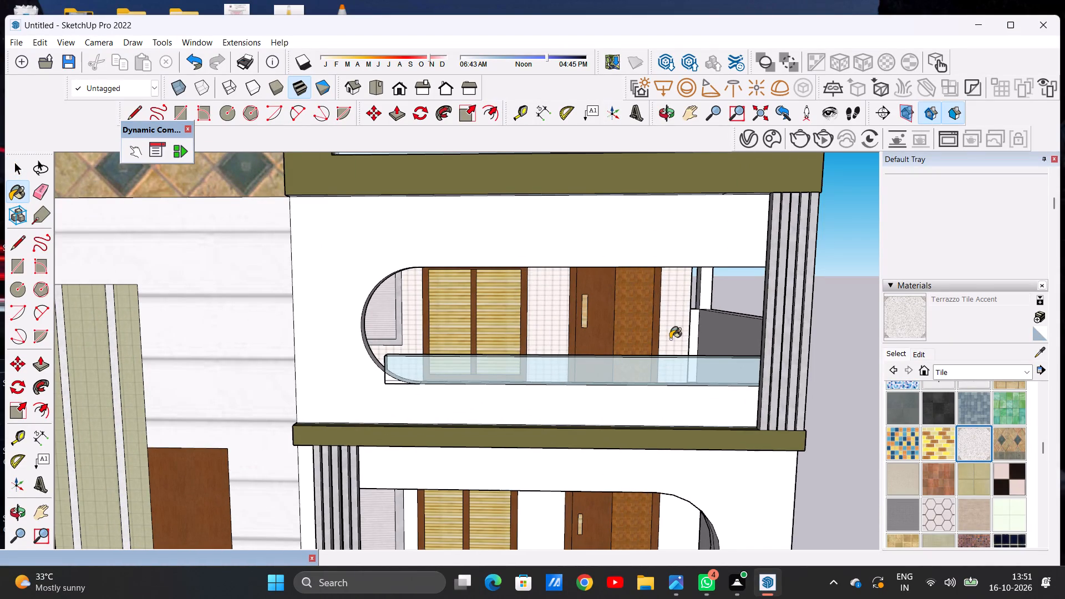
pyautogui.scroll(-10, 602, 293)
pyautogui.scroll(12, 586, 407)
pyautogui.click(567, 399)
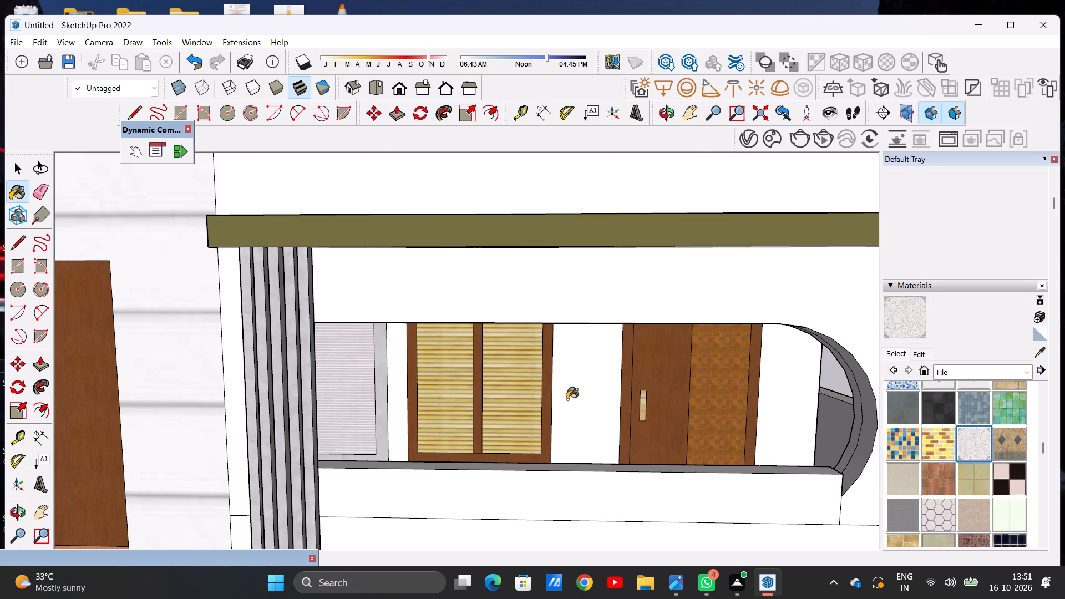
# Paint the room's side wall inside the open side bay, two floors below the top, with Terrazzo Tile Accent.
pyautogui.scroll(-12, 567, 399)
pyautogui.moveTo(687, 390); pyautogui.dragTo(470, 401, button='middle')
pyautogui.scroll(3, 652, 421)
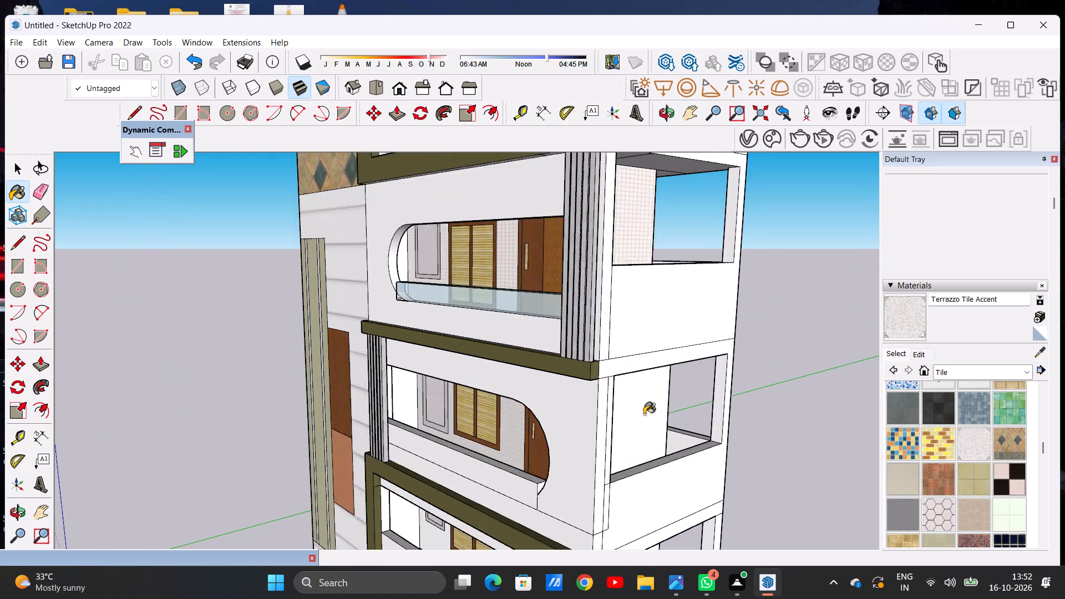
pyautogui.scroll(6, 644, 414)
pyautogui.click(608, 390)
# Paint the room's rear wall behind the rear opening, two floors below the top, with Terrazzo Tile Accent.
pyautogui.scroll(-9, 556, 382)
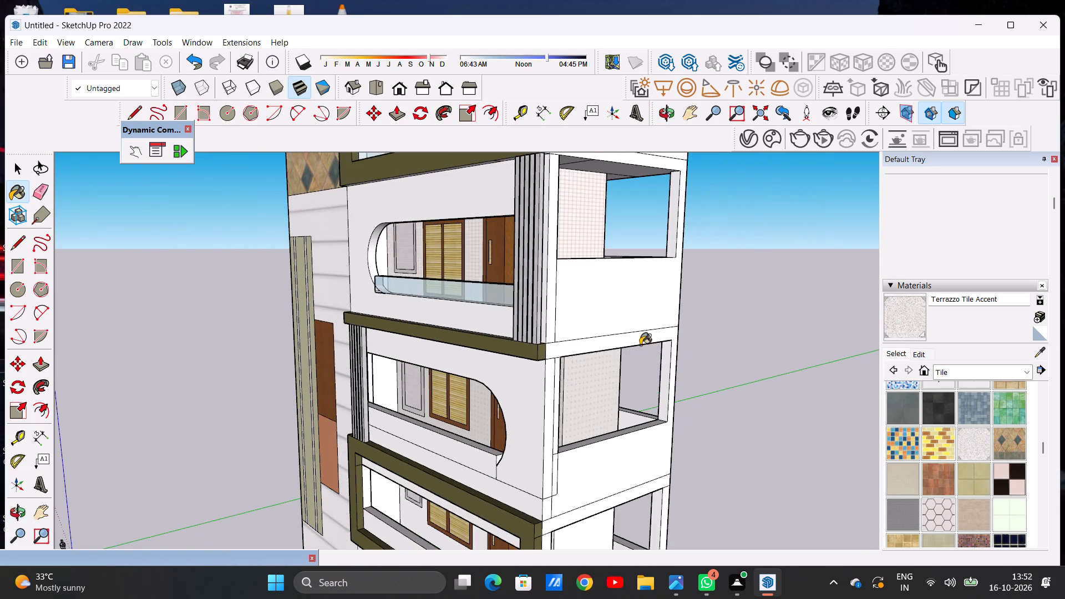
pyautogui.moveTo(660, 344); pyautogui.dragTo(331, 437, button='middle')
pyautogui.scroll(13, 539, 468)
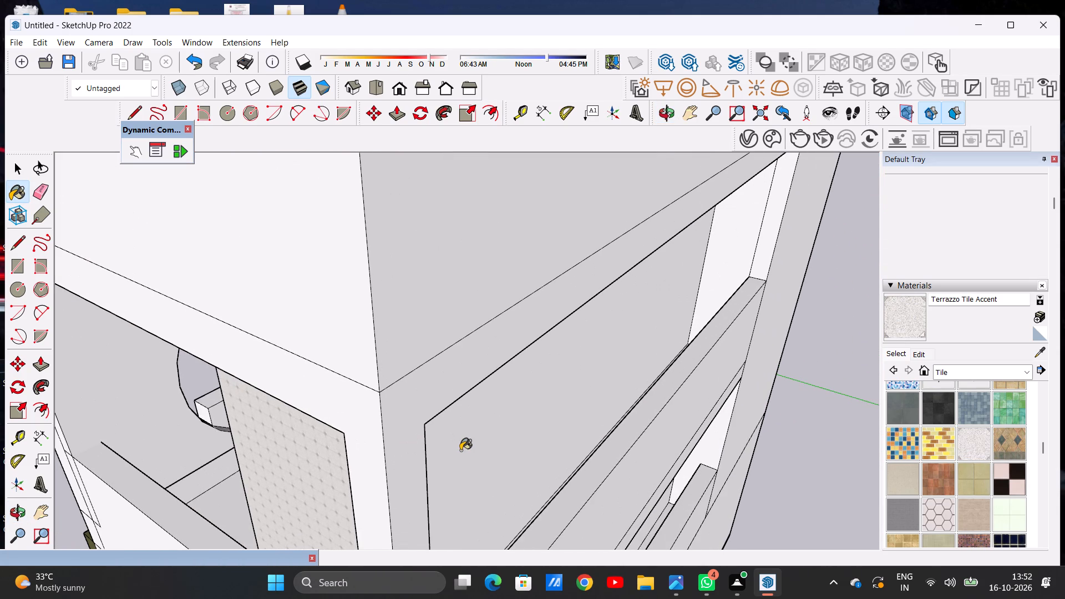
pyautogui.click(460, 450)
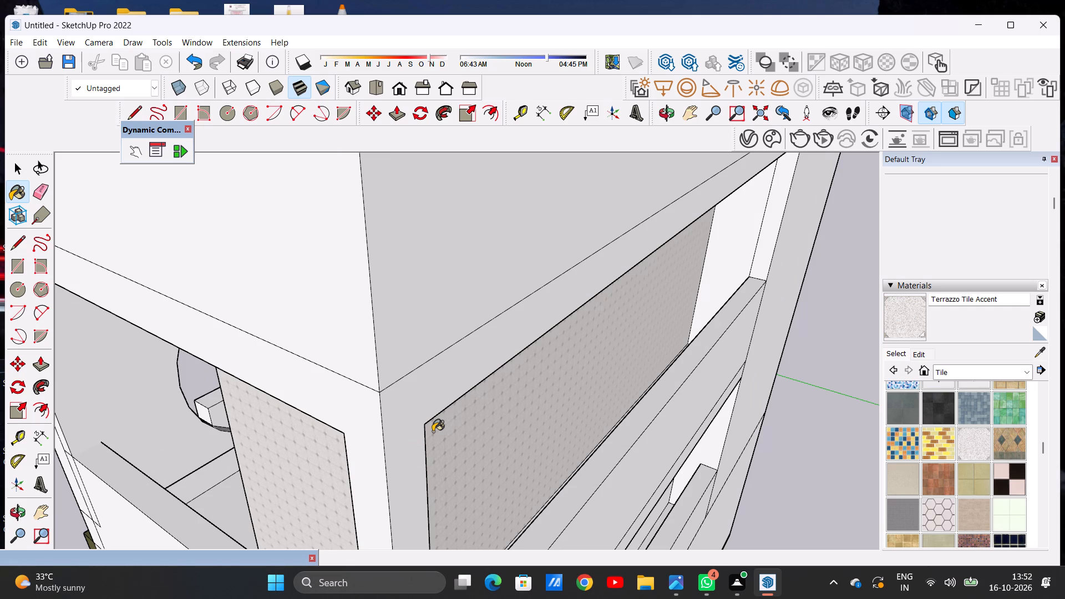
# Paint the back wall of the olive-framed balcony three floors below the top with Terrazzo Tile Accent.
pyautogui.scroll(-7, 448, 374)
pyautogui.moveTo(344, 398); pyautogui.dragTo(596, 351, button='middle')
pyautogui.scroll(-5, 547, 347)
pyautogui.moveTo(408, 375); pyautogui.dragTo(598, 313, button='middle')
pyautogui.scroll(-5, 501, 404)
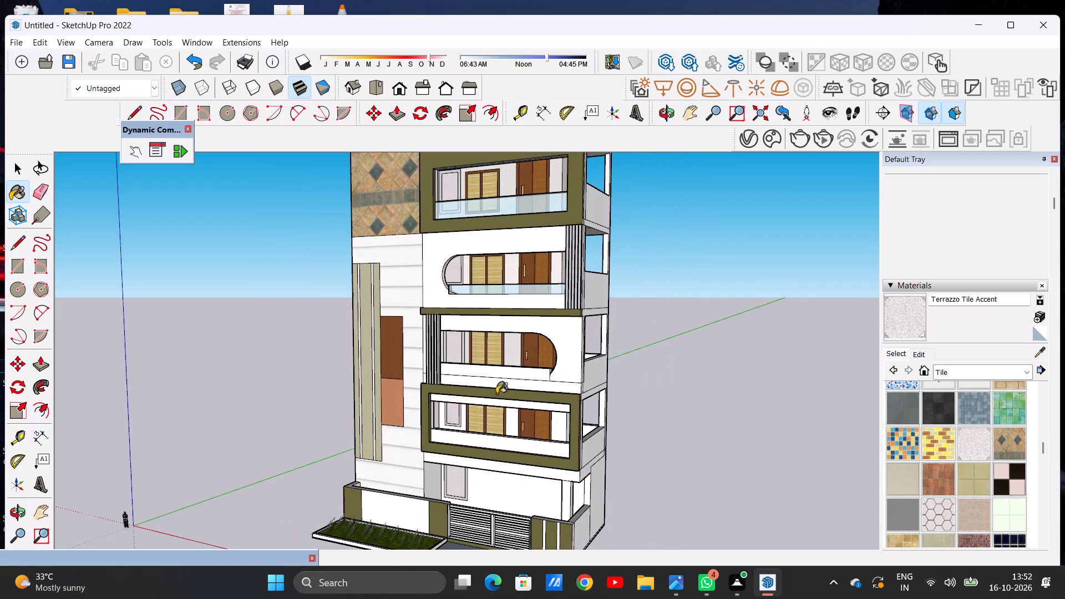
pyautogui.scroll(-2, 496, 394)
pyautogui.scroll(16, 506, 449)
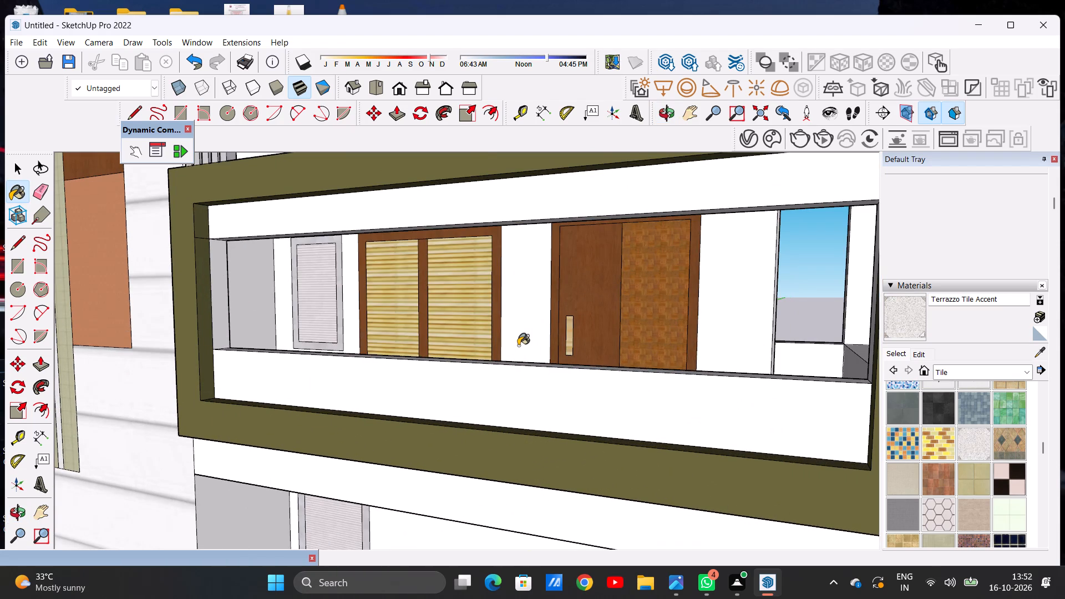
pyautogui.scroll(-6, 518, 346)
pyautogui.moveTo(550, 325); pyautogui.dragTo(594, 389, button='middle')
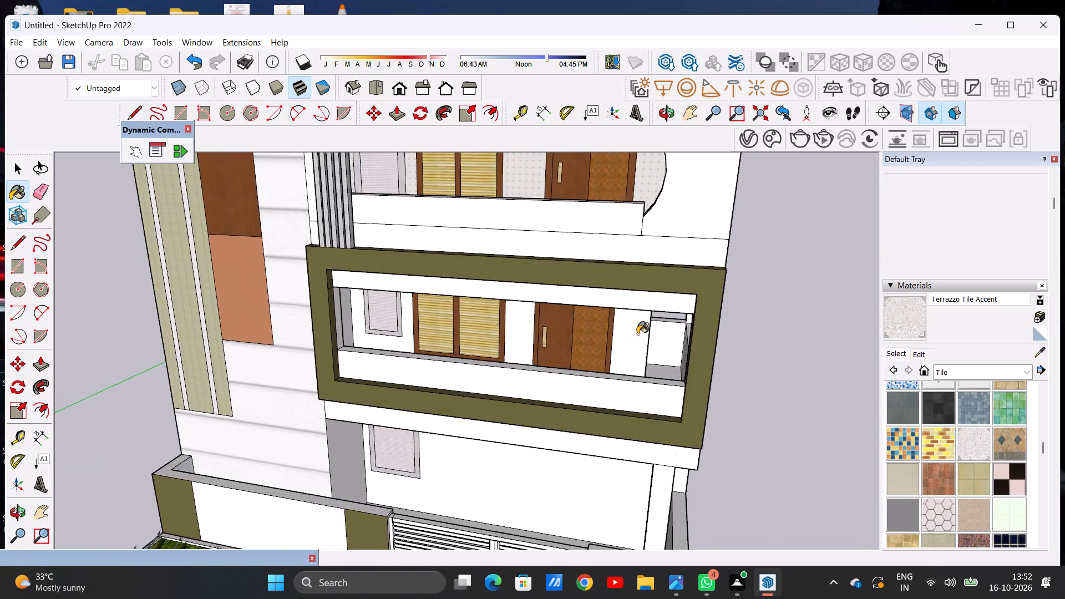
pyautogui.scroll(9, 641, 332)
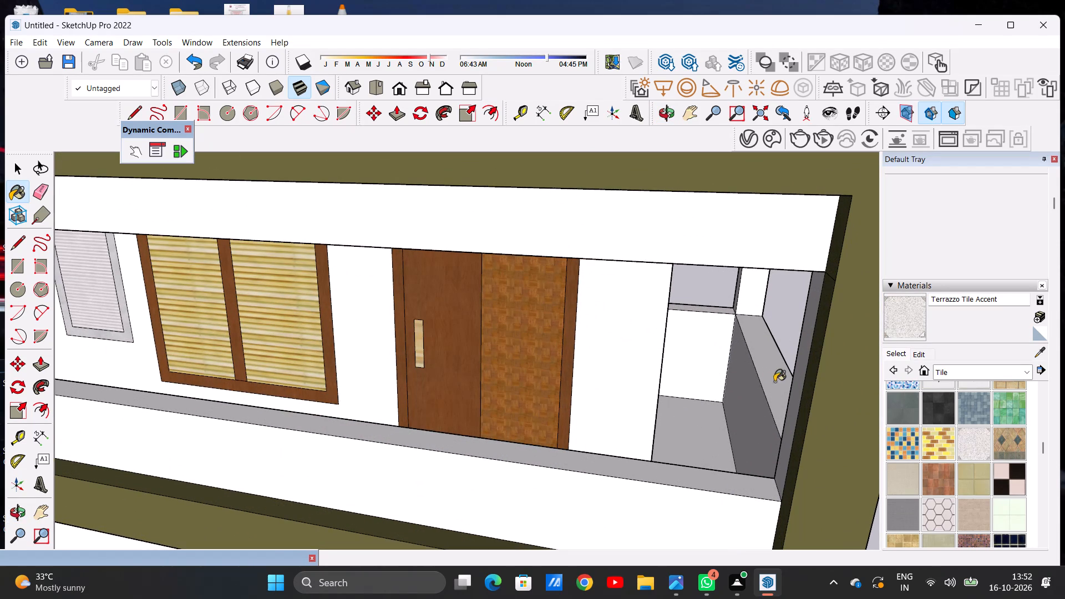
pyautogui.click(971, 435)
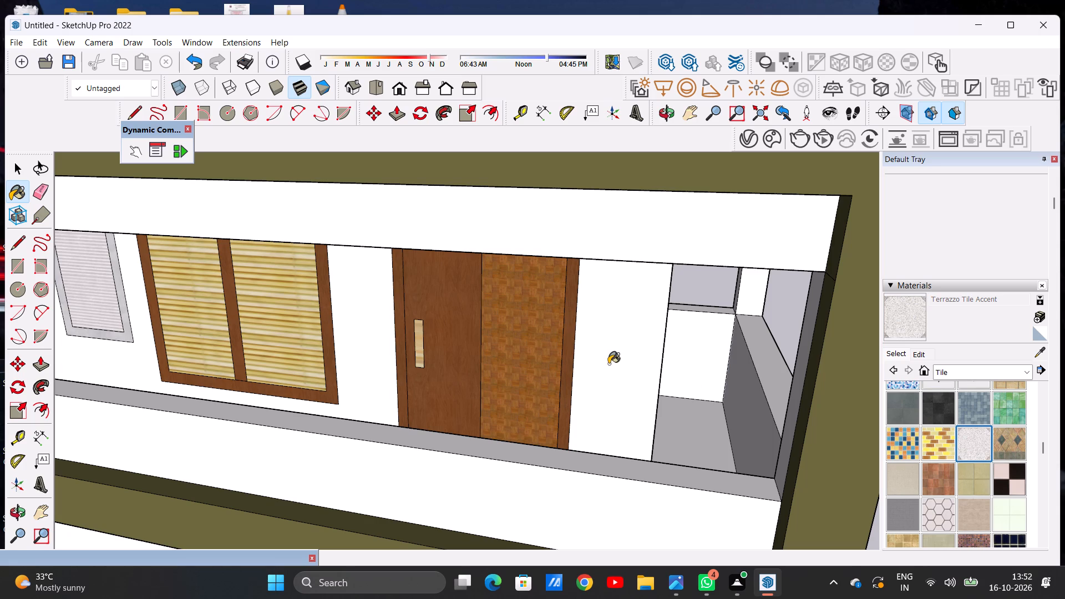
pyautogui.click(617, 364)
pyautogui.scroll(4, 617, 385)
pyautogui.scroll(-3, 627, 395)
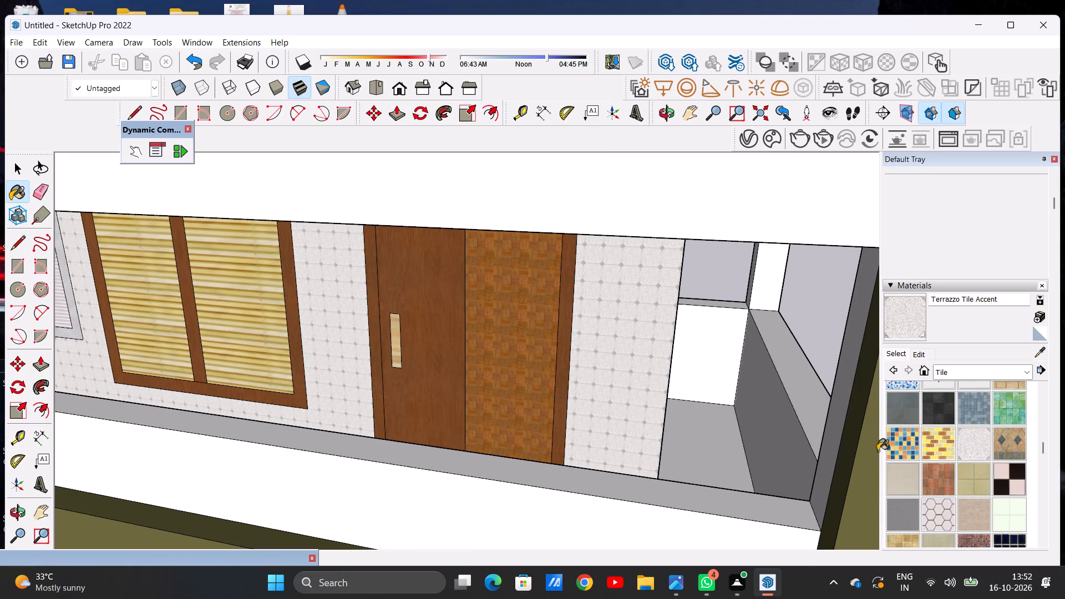
# Paint the back wall of the balcony three floors below the top with White Square Tile.
pyautogui.scroll(-1, 944, 461)
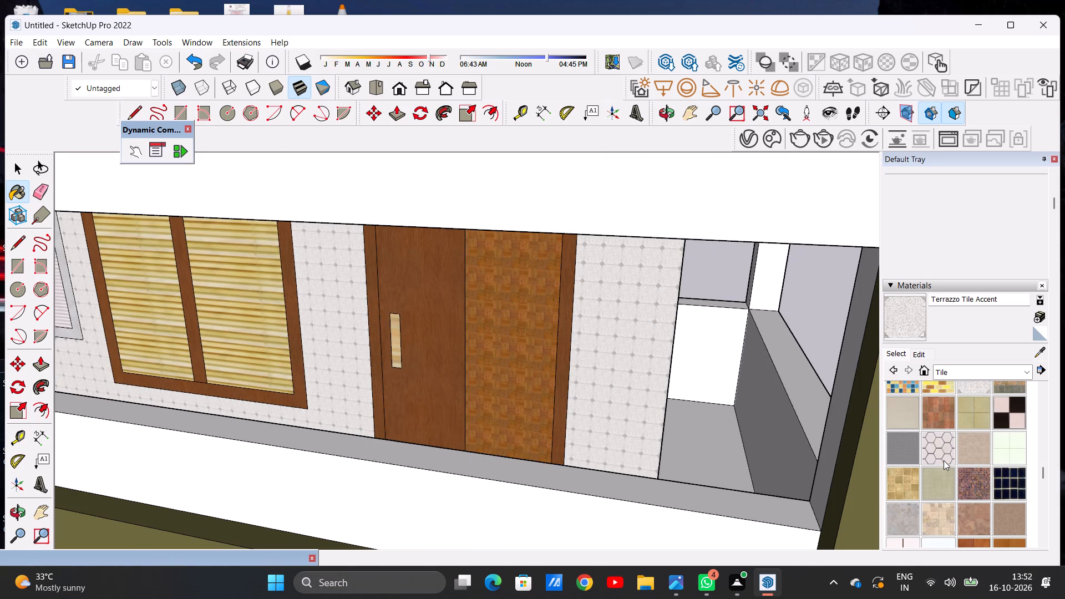
pyautogui.scroll(-1, 949, 456)
pyautogui.click(911, 492)
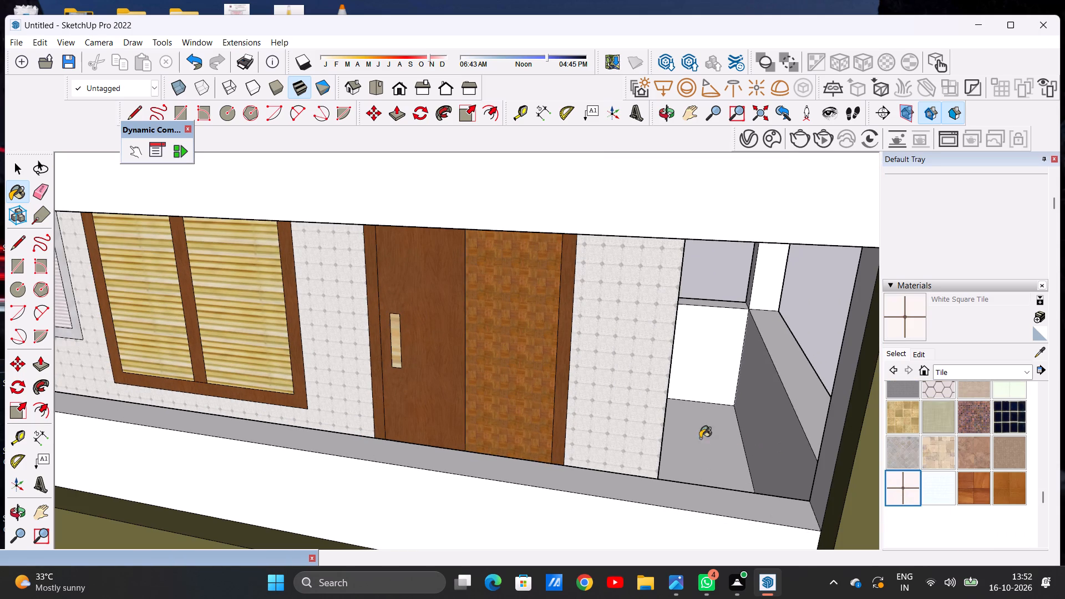
pyautogui.click(631, 417)
# Paint the room's side wall inside the open side bay, three floors below the top, with White Square Tile.
pyautogui.scroll(-9, 665, 411)
pyautogui.moveTo(691, 398); pyautogui.dragTo(536, 372, button='middle')
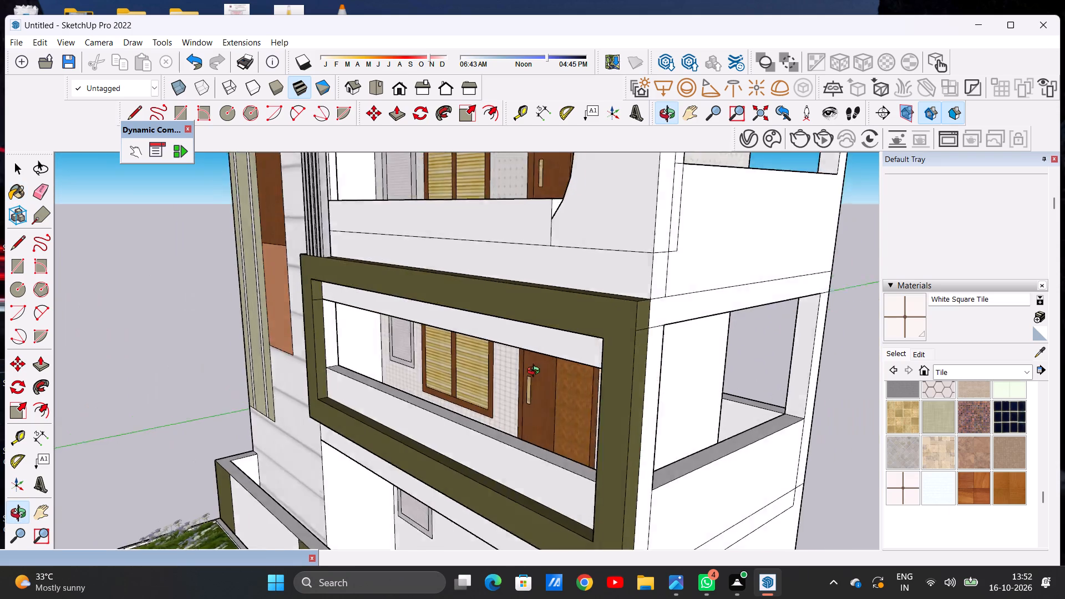
pyautogui.moveTo(536, 372); pyautogui.dragTo(504, 355, button='middle')
pyautogui.scroll(5, 608, 351)
pyautogui.click(669, 338)
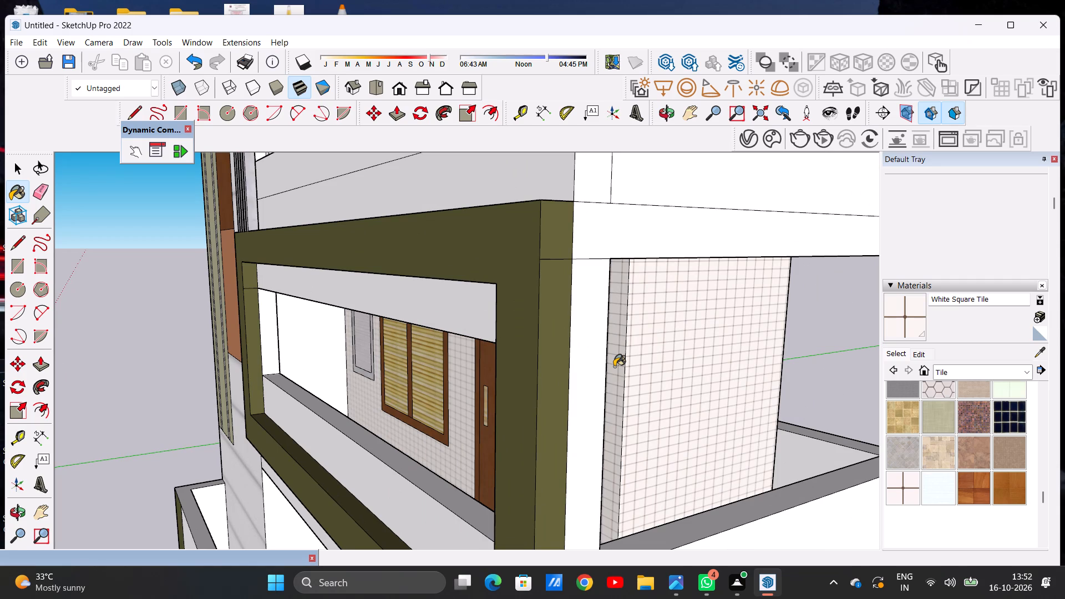
# Paint the room's rear wall behind the rear opening, three floors below the top, with White Square Tile.
pyautogui.scroll(-20, 570, 358)
pyautogui.scroll(-1, 570, 358)
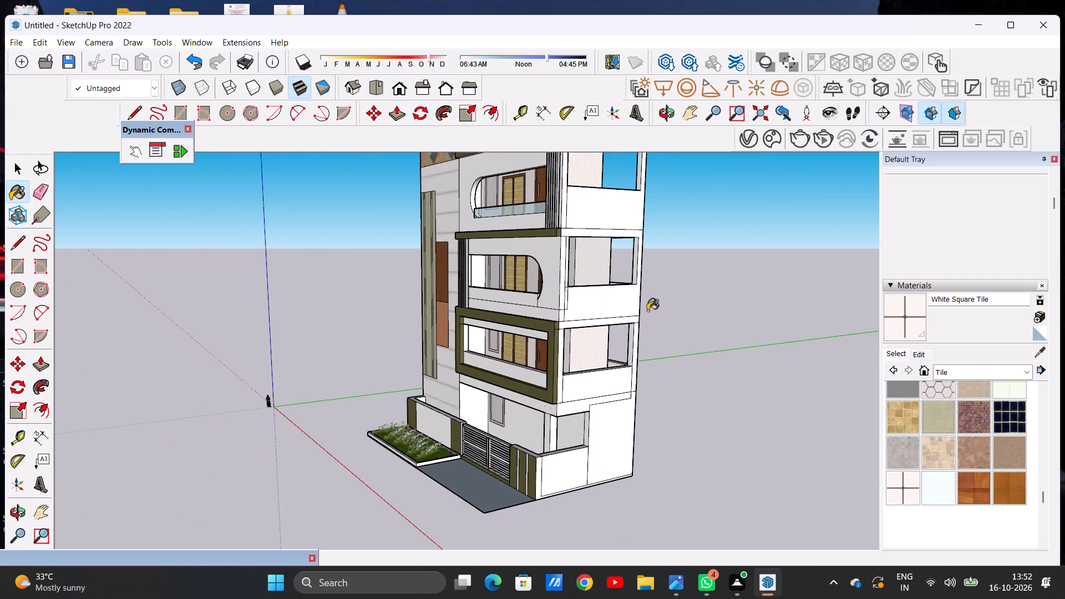
pyautogui.moveTo(640, 314); pyautogui.dragTo(222, 359, button='middle')
pyautogui.scroll(6, 473, 409)
pyautogui.scroll(2, 414, 395)
pyautogui.scroll(-2, 414, 395)
pyautogui.scroll(6, 414, 395)
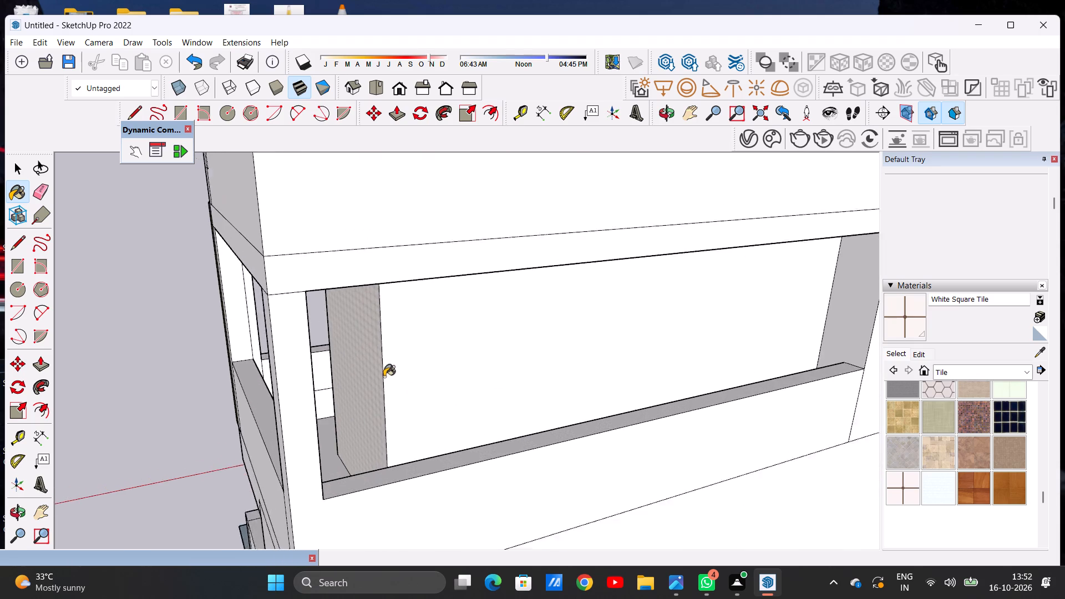
pyautogui.scroll(2, 384, 377)
pyautogui.click(399, 361)
# Paint the flat roof's top surface above the top-floor balcony with White Square Tile.
pyautogui.scroll(-13, 393, 370)
pyautogui.moveTo(252, 332); pyautogui.dragTo(466, 340, button='middle')
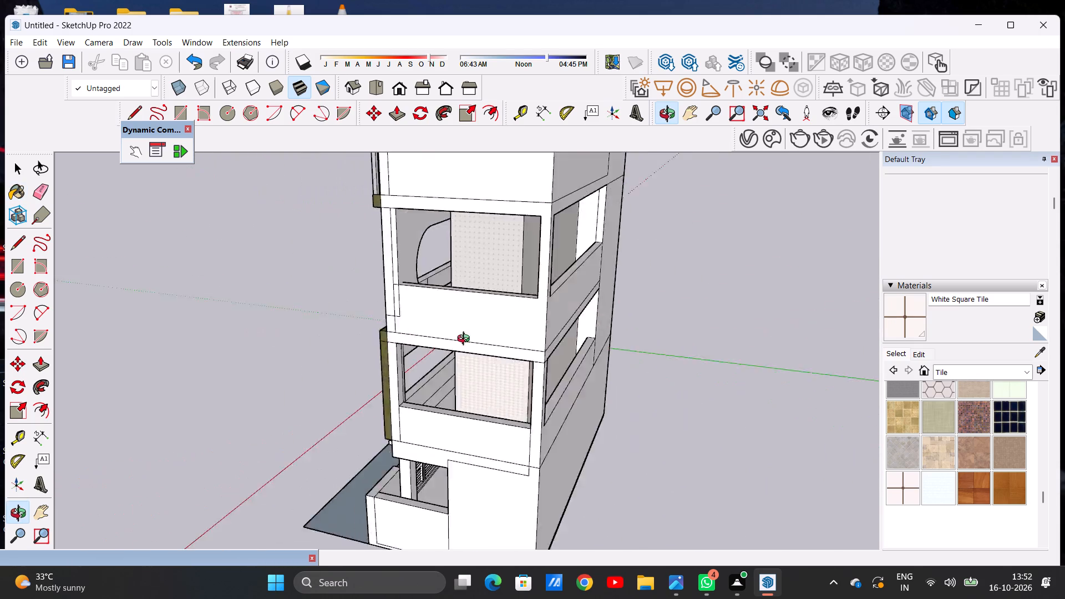
pyautogui.moveTo(466, 340); pyautogui.dragTo(526, 343, button='middle')
pyautogui.scroll(-6, 405, 337)
pyautogui.moveTo(330, 339); pyautogui.dragTo(651, 333, button='middle')
pyautogui.scroll(-6, 481, 329)
pyautogui.moveTo(381, 347); pyautogui.dragTo(467, 329, button='middle')
pyautogui.scroll(4, 458, 225)
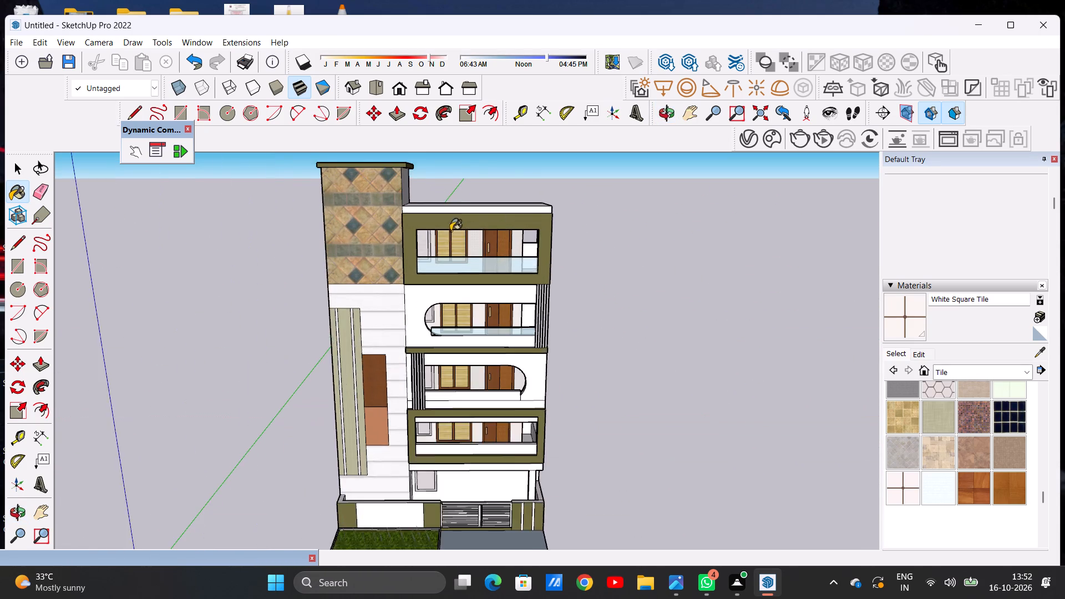
pyautogui.scroll(3, 450, 231)
pyautogui.scroll(11, 396, 225)
pyautogui.scroll(-7, 397, 216)
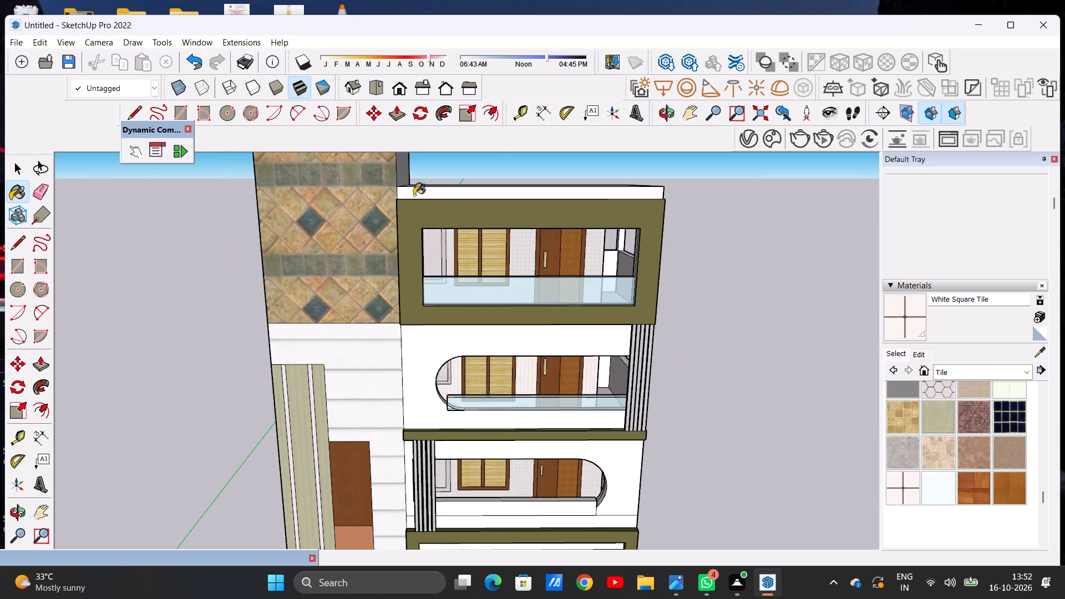
pyautogui.moveTo(440, 180); pyautogui.dragTo(425, 290, button='middle')
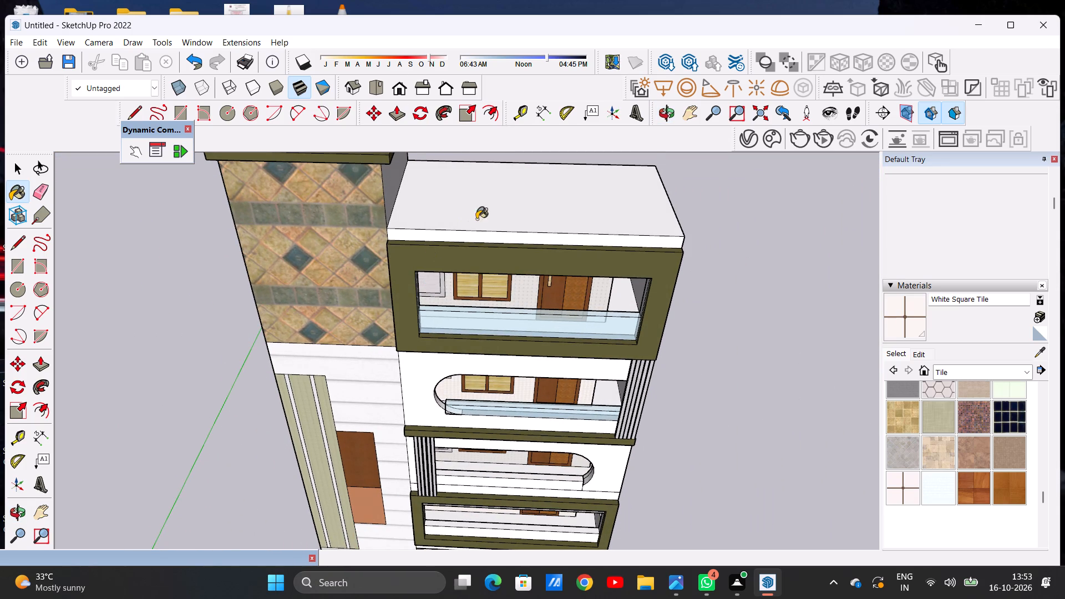
pyautogui.scroll(4, 624, 246)
pyautogui.click(601, 224)
# Paint the roof's front edge band above the olive balcony frame with White Square Tile.
pyautogui.scroll(2, 606, 246)
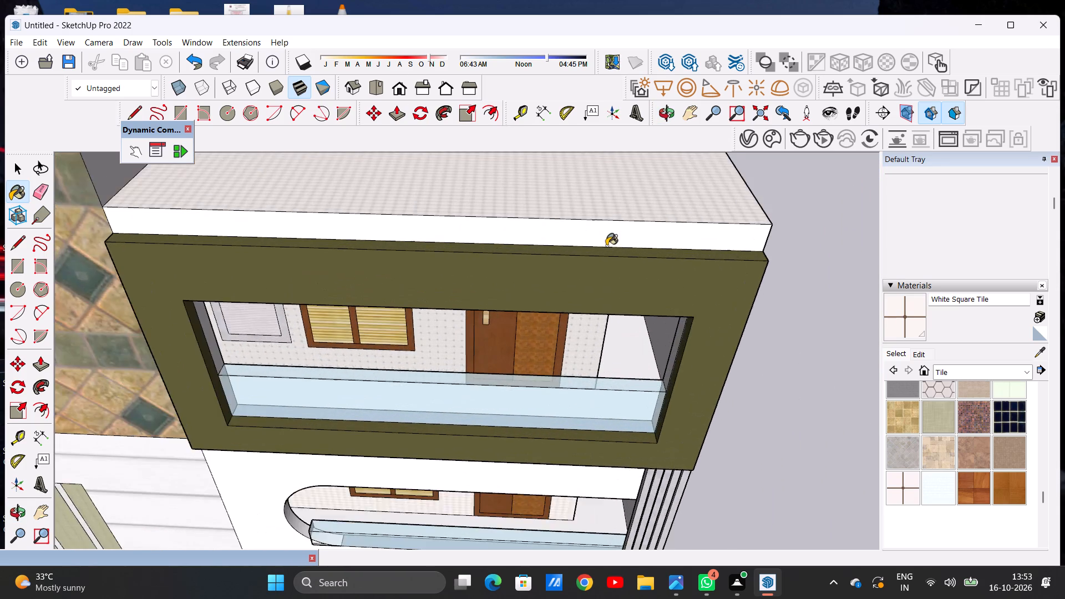
pyautogui.scroll(6, 606, 246)
pyautogui.click(589, 230)
# Draw lines from both upper corners of the top-floor side opening to the wall's outer edges, separating the roof's side edge band.
pyautogui.scroll(-2, 520, 243)
pyautogui.scroll(1, 520, 243)
pyautogui.scroll(-20, 520, 243)
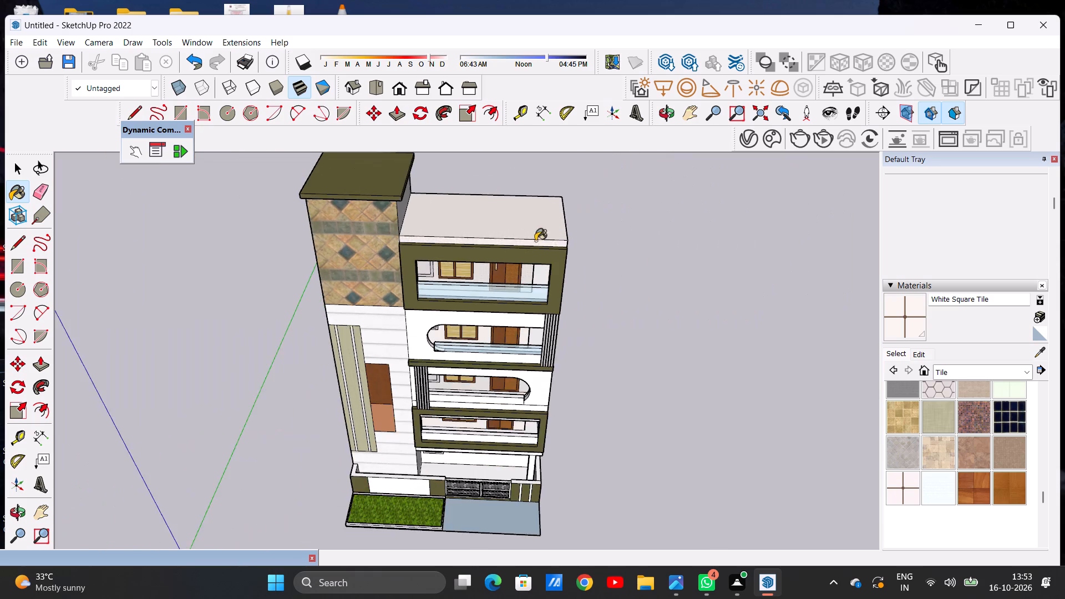
pyautogui.moveTo(565, 247); pyautogui.dragTo(399, 132, button='middle')
pyautogui.scroll(16, 508, 201)
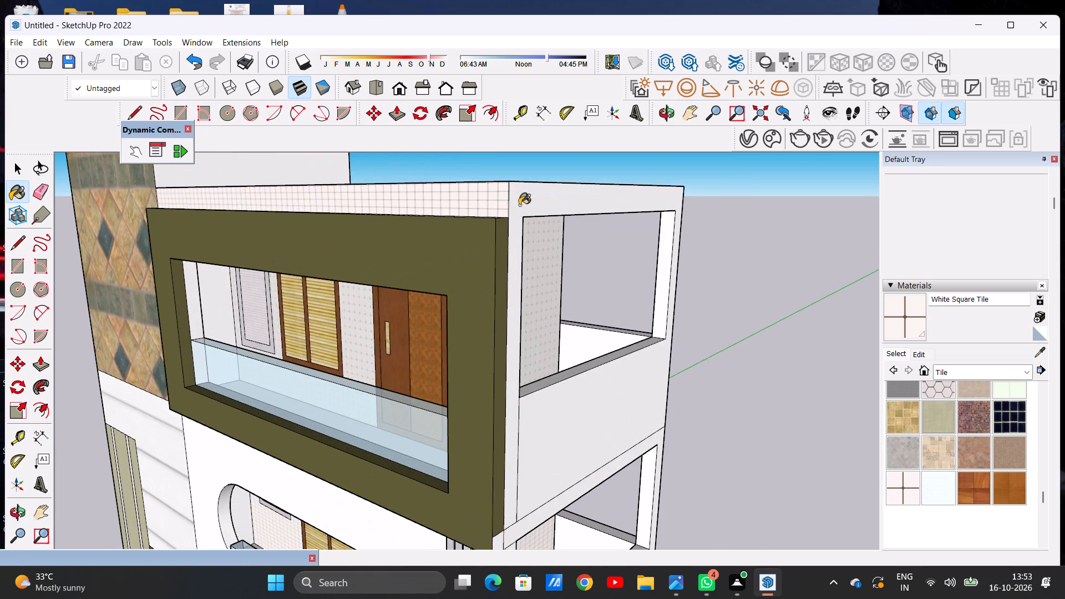
pyautogui.moveTo(539, 210); pyautogui.dragTo(438, 246, button='middle')
pyautogui.middleClick(438, 246)
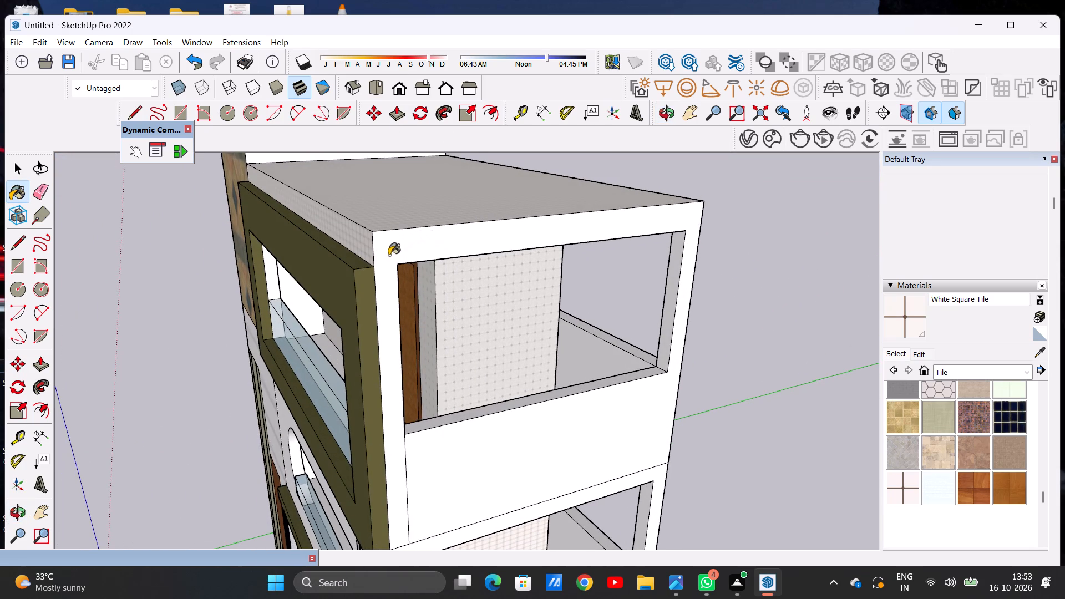
pyautogui.scroll(-12, 404, 252)
pyautogui.moveTo(590, 233); pyautogui.dragTo(342, 258, button='middle')
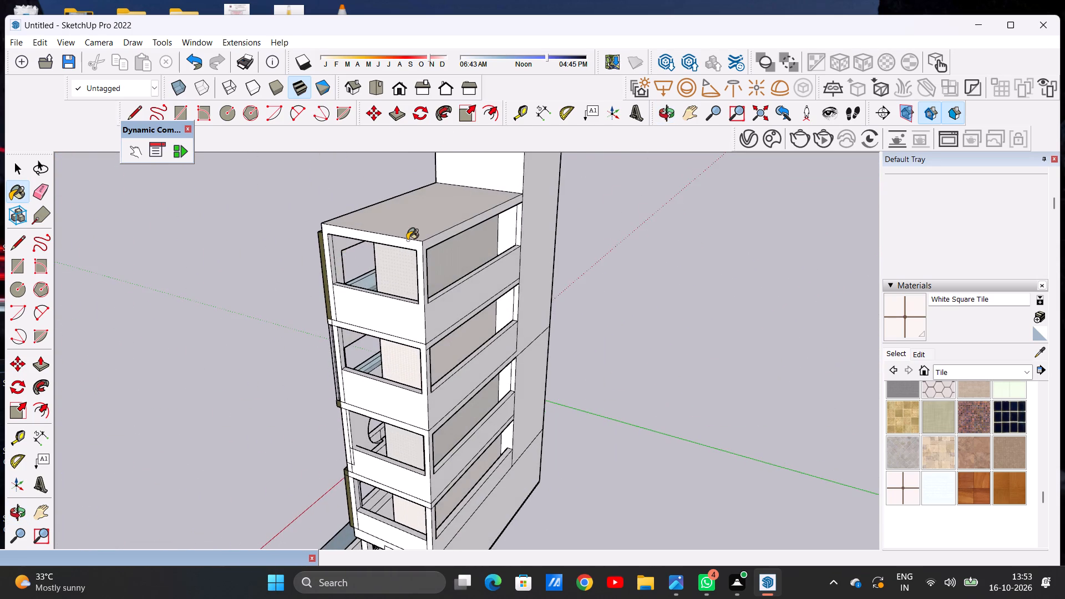
pyautogui.scroll(5, 407, 240)
pyautogui.moveTo(409, 230); pyautogui.dragTo(650, 286, button='middle')
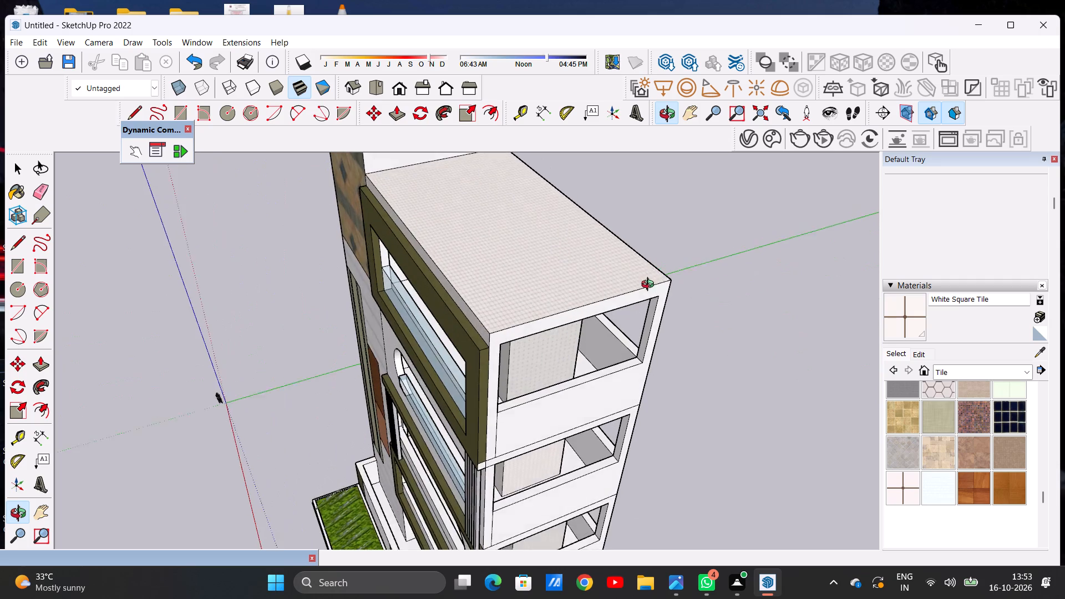
pyautogui.moveTo(650, 286); pyautogui.dragTo(650, 281, button='middle')
pyautogui.scroll(1, 639, 266)
pyautogui.scroll(7, 490, 342)
pyautogui.press('space')
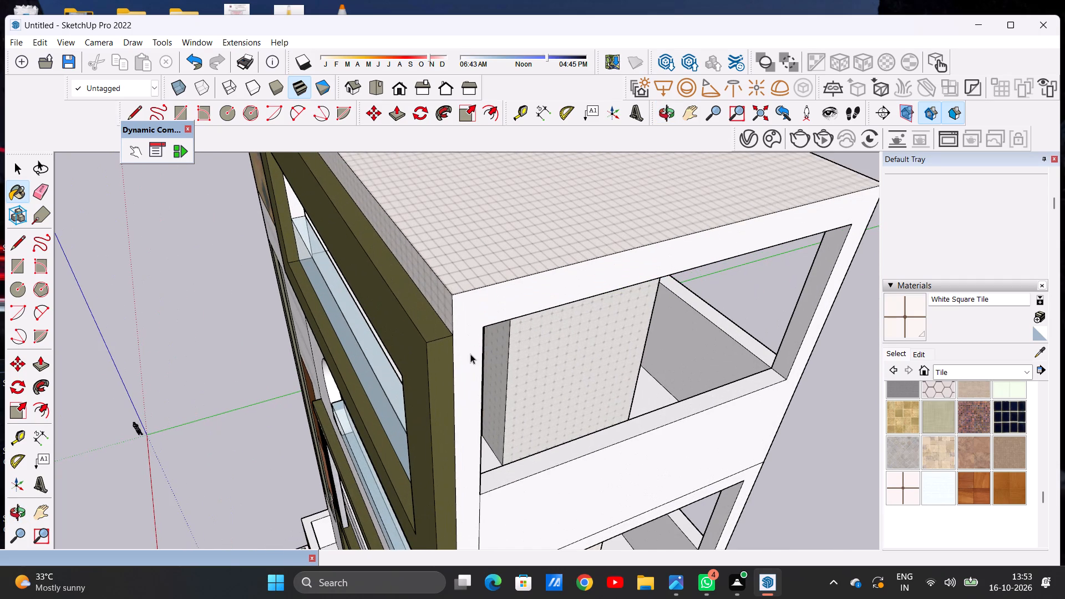
pyautogui.write('L')
pyautogui.scroll(8, 483, 338)
pyautogui.click(480, 314)
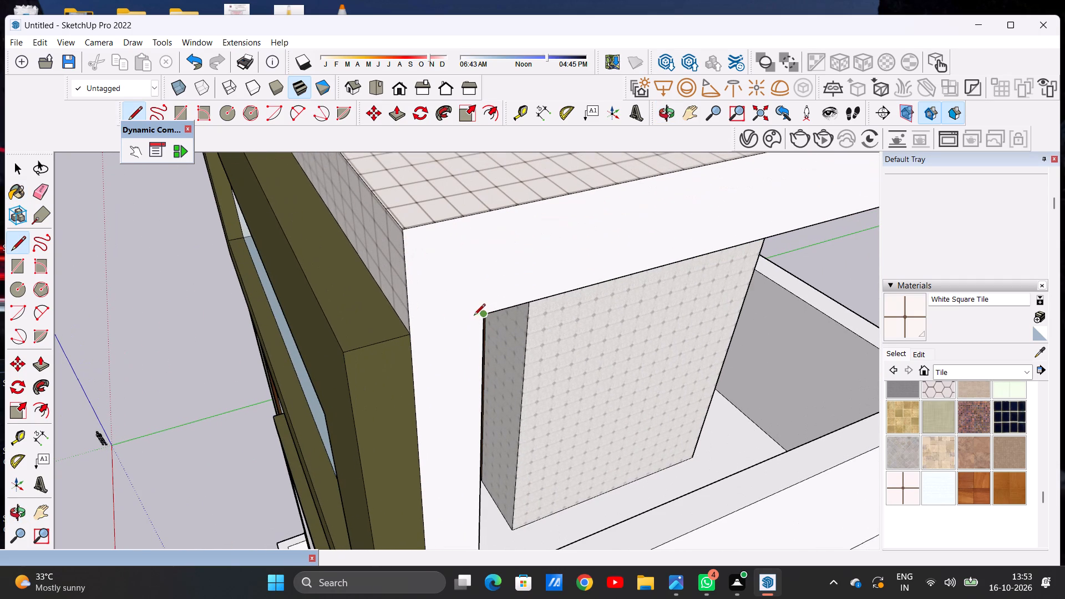
pyautogui.click(407, 330)
pyautogui.scroll(-17, 436, 331)
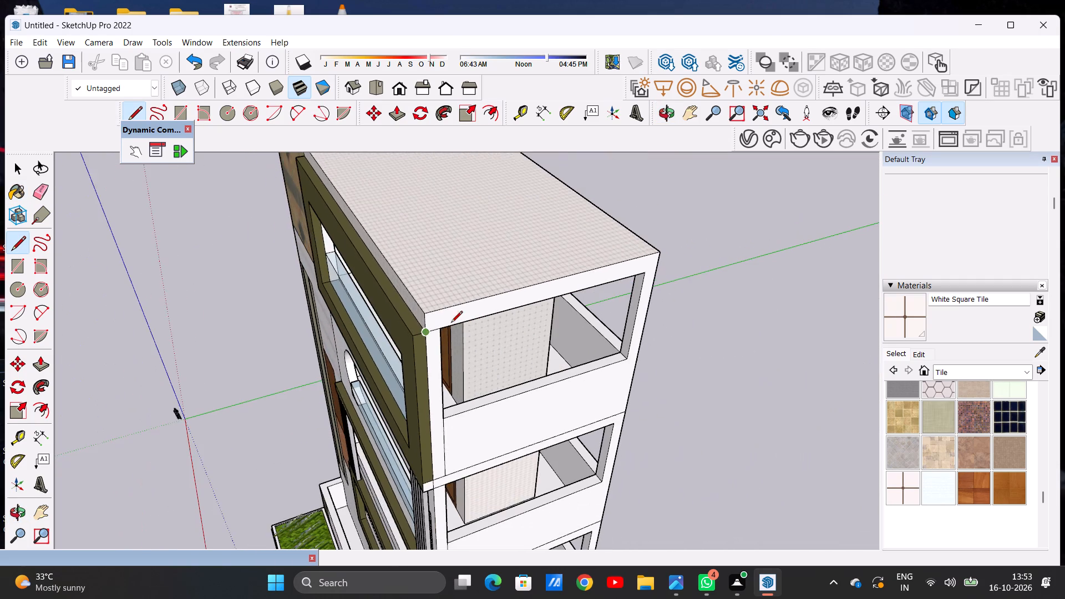
pyautogui.scroll(7, 671, 282)
pyautogui.scroll(-7, 635, 263)
pyautogui.scroll(5, 664, 252)
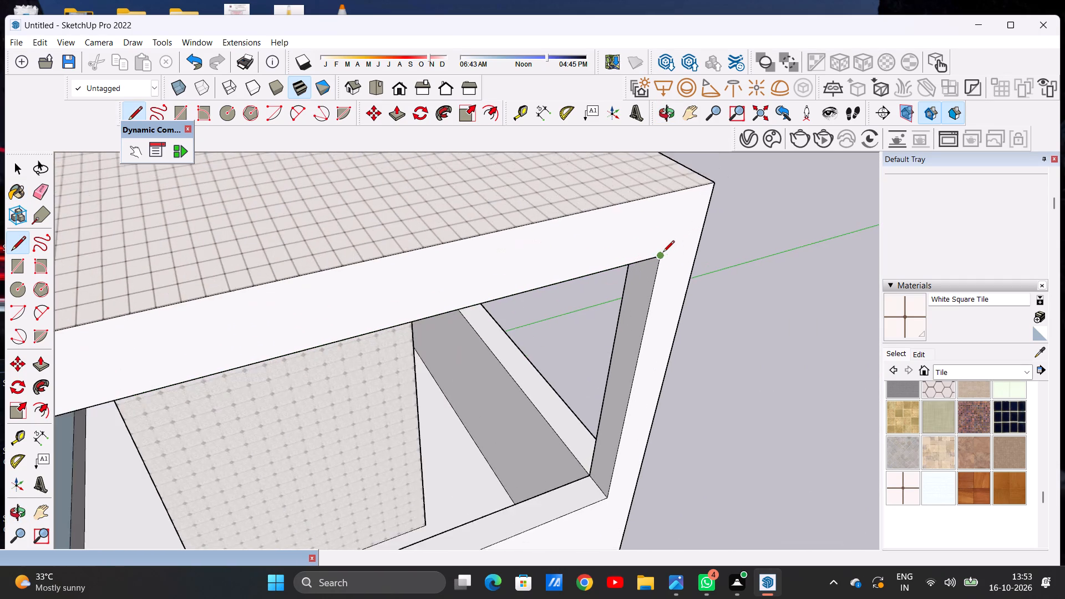
pyautogui.scroll(5, 663, 253)
pyautogui.click(656, 261)
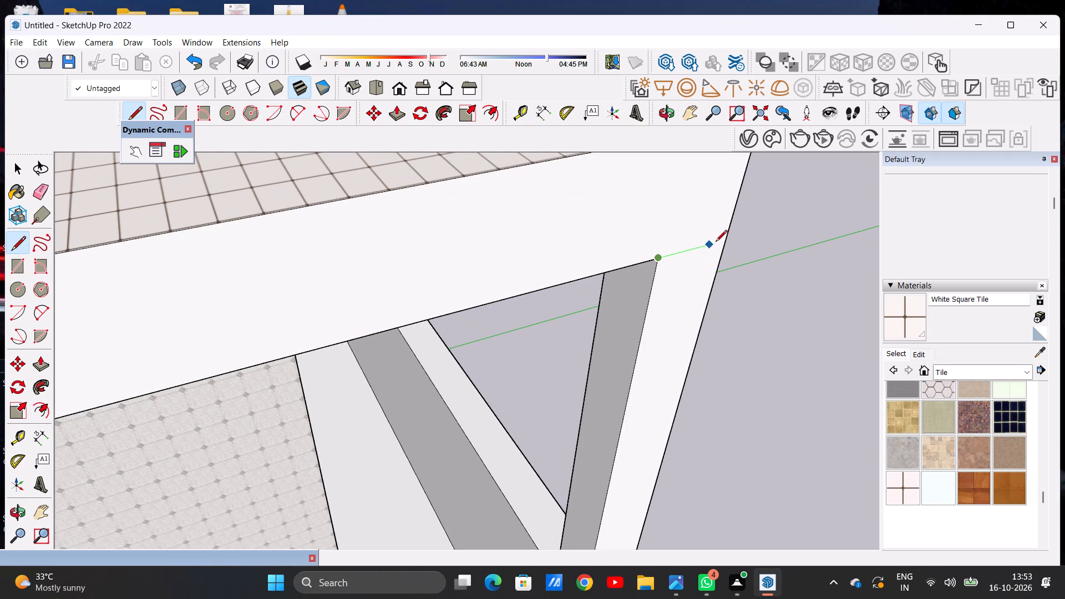
pyautogui.click(730, 234)
pyautogui.scroll(-18, 622, 272)
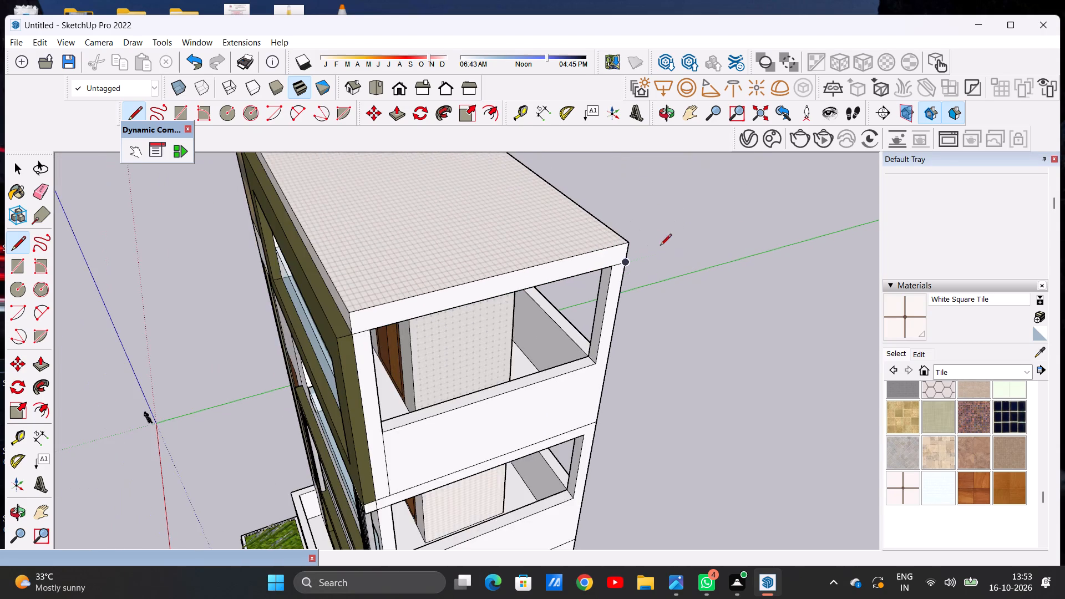
# Draw a line from the roof band's rear corner to the top-floor rear opening's upper corner, separating the rear edge band.
pyautogui.moveTo(667, 247); pyautogui.dragTo(344, 251, button='middle')
pyautogui.scroll(7, 273, 251)
pyautogui.scroll(-1, 272, 251)
pyautogui.scroll(6, 272, 251)
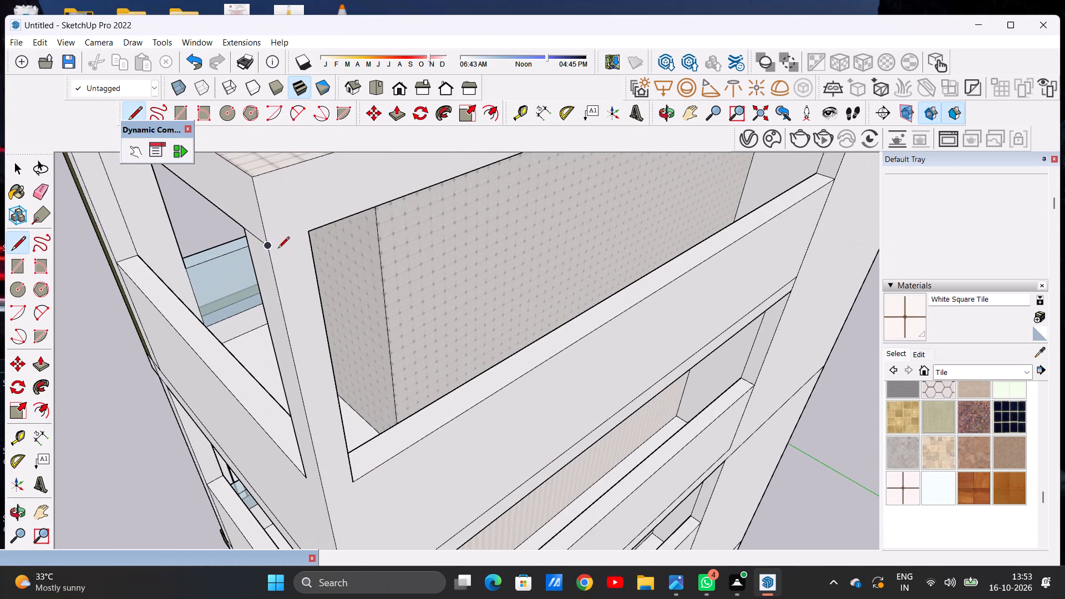
pyautogui.click(265, 245)
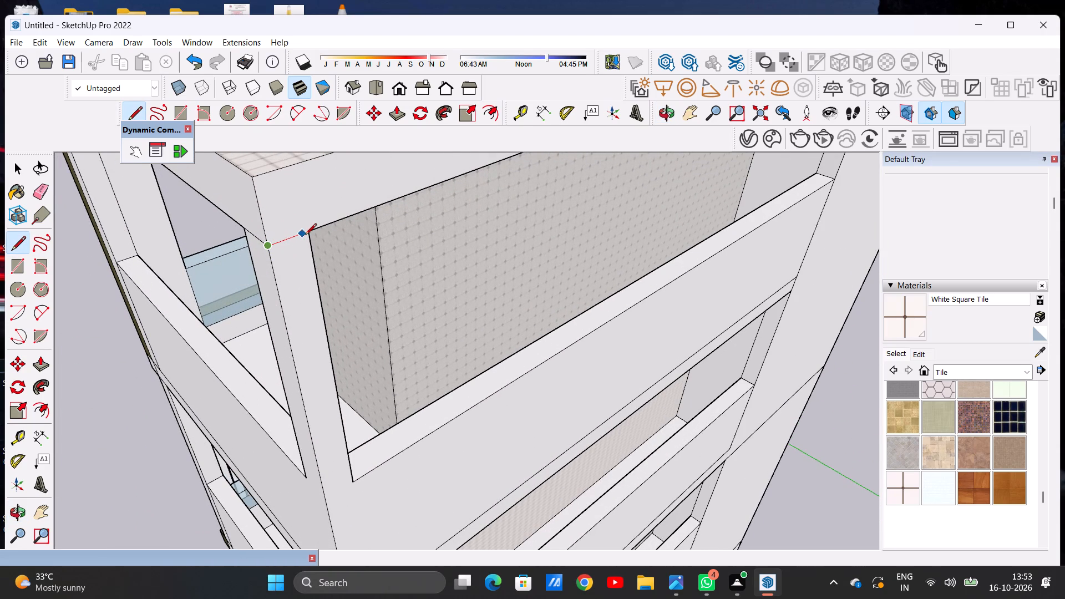
pyautogui.click(309, 233)
pyautogui.press('space')
# Paint the roof's side and rear edge bands with White Square Tile.
pyautogui.click(904, 313)
pyautogui.scroll(-13, 505, 333)
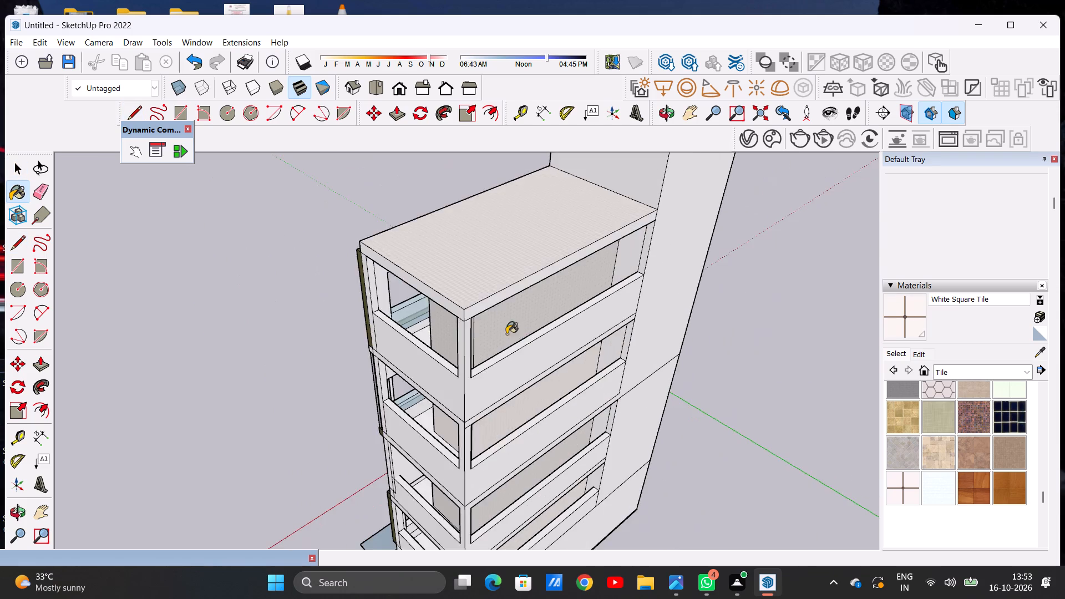
pyautogui.scroll(18, 467, 307)
pyautogui.click(475, 321)
pyautogui.click(534, 327)
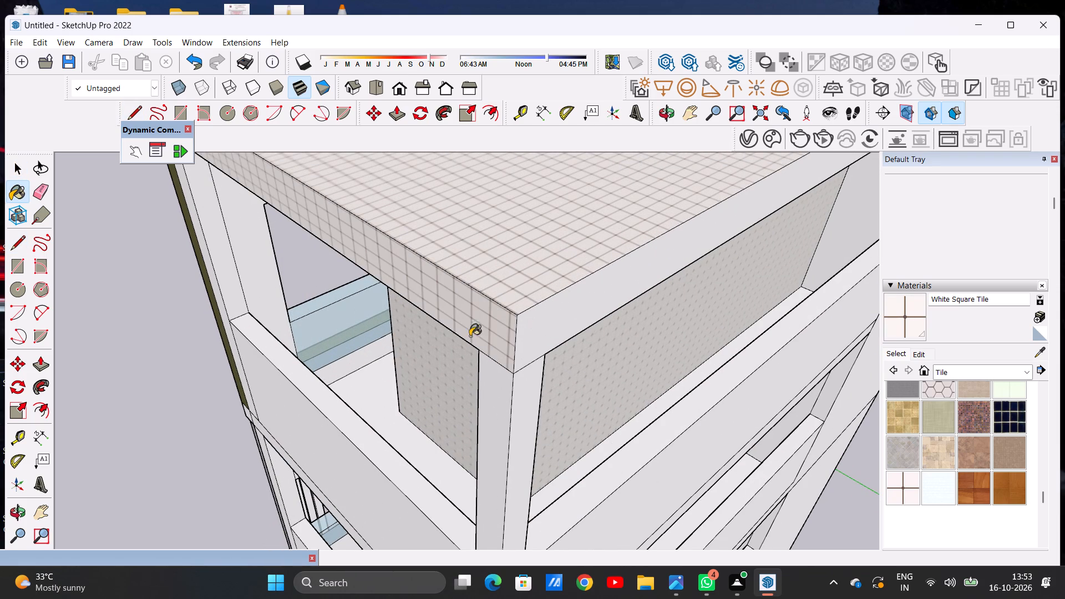
pyautogui.press('space')
# Paint the tower's side wall rising above the flat roof with White Square Tile.
pyautogui.scroll(-20, 460, 358)
pyautogui.scroll(-2, 460, 358)
pyautogui.moveTo(404, 326); pyautogui.dragTo(667, 271, button='middle')
pyautogui.scroll(-5, 573, 291)
pyautogui.moveTo(429, 323); pyautogui.dragTo(603, 257, button='middle')
pyautogui.scroll(4, 516, 263)
pyautogui.scroll(-1, 516, 263)
pyautogui.scroll(8, 516, 263)
pyautogui.moveTo(433, 293); pyautogui.dragTo(570, 304, button='middle')
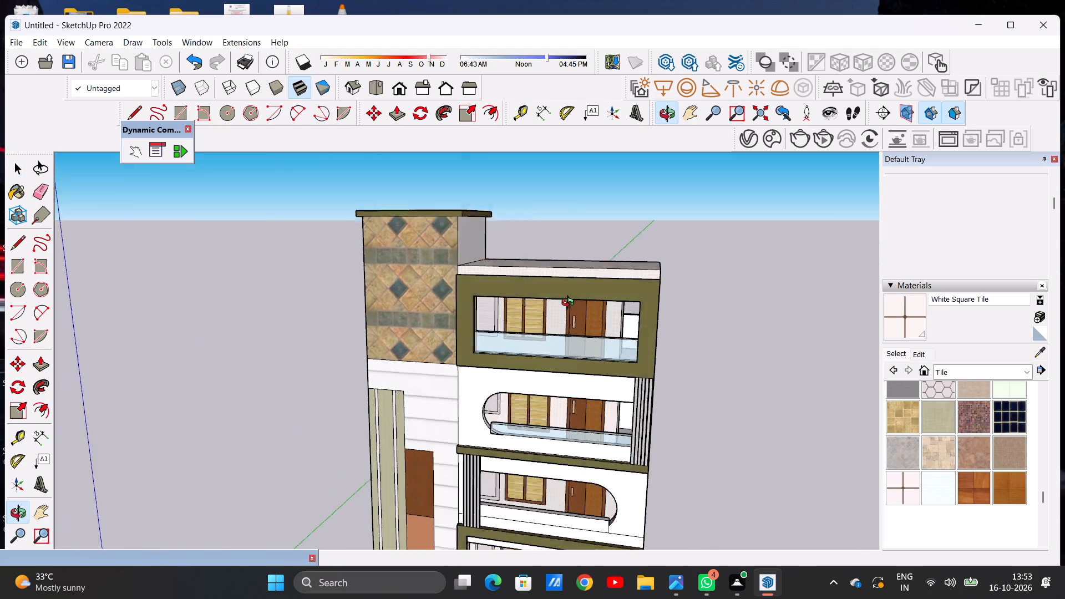
pyautogui.moveTo(570, 304); pyautogui.dragTo(647, 305, button='middle')
pyautogui.scroll(12, 566, 290)
pyautogui.scroll(-6, 557, 252)
pyautogui.moveTo(541, 238); pyautogui.dragTo(497, 381, button='middle')
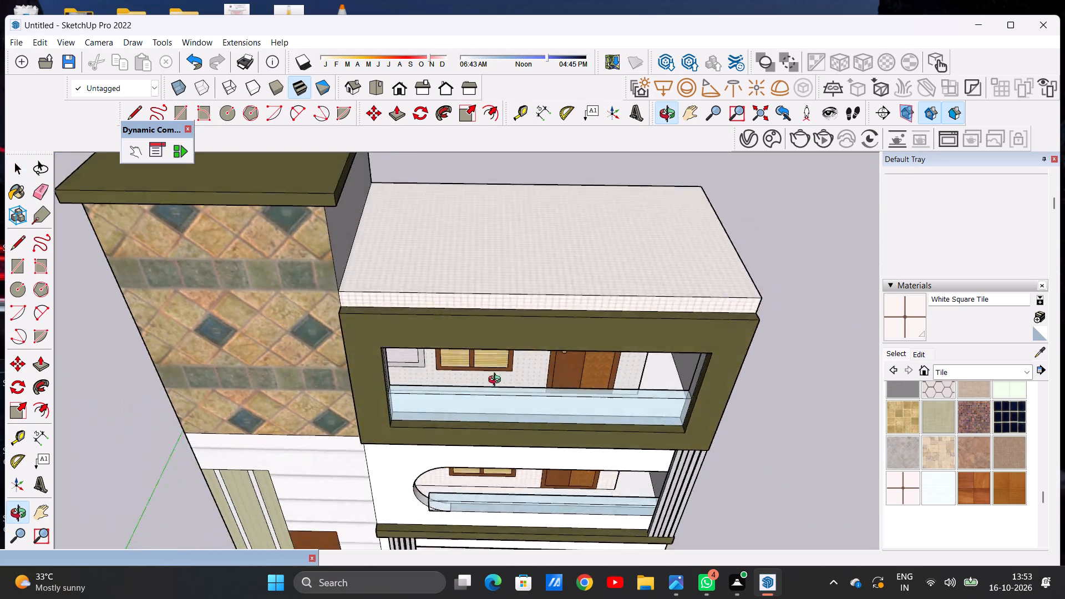
pyautogui.moveTo(497, 381); pyautogui.dragTo(501, 403, button='middle')
pyautogui.scroll(1, 485, 318)
pyautogui.scroll(-5, 463, 308)
pyautogui.scroll(6, 464, 303)
pyautogui.moveTo(450, 300); pyautogui.dragTo(402, 245, button='middle')
pyautogui.scroll(1, 402, 266)
pyautogui.scroll(-3, 429, 309)
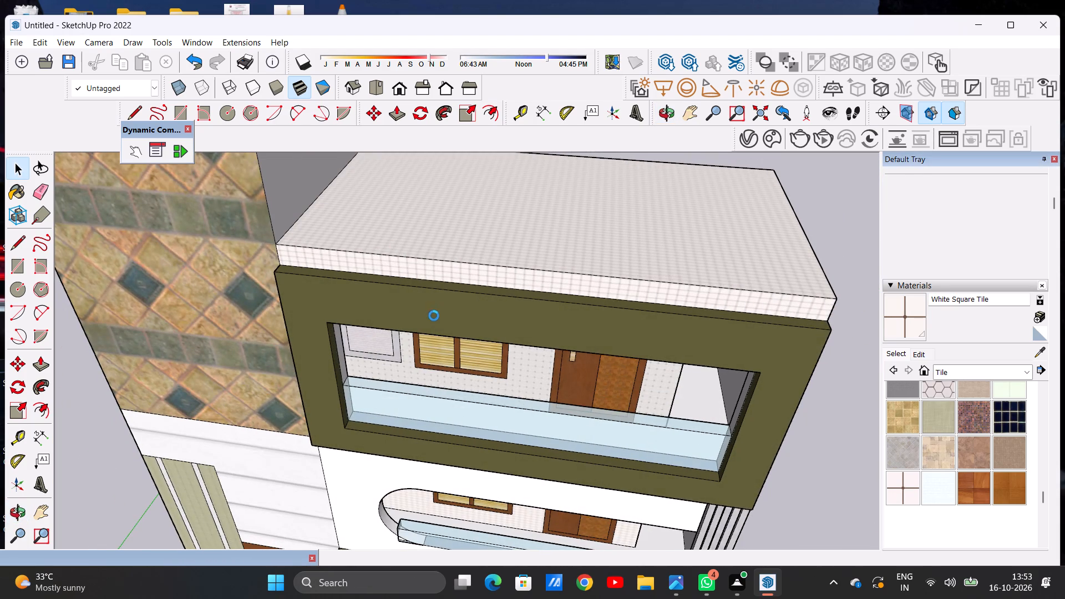
pyautogui.scroll(-13, 434, 316)
pyautogui.scroll(2, 391, 266)
pyautogui.scroll(-1, 390, 266)
pyautogui.scroll(1, 388, 265)
pyautogui.scroll(-1, 382, 260)
pyautogui.scroll(4, 374, 255)
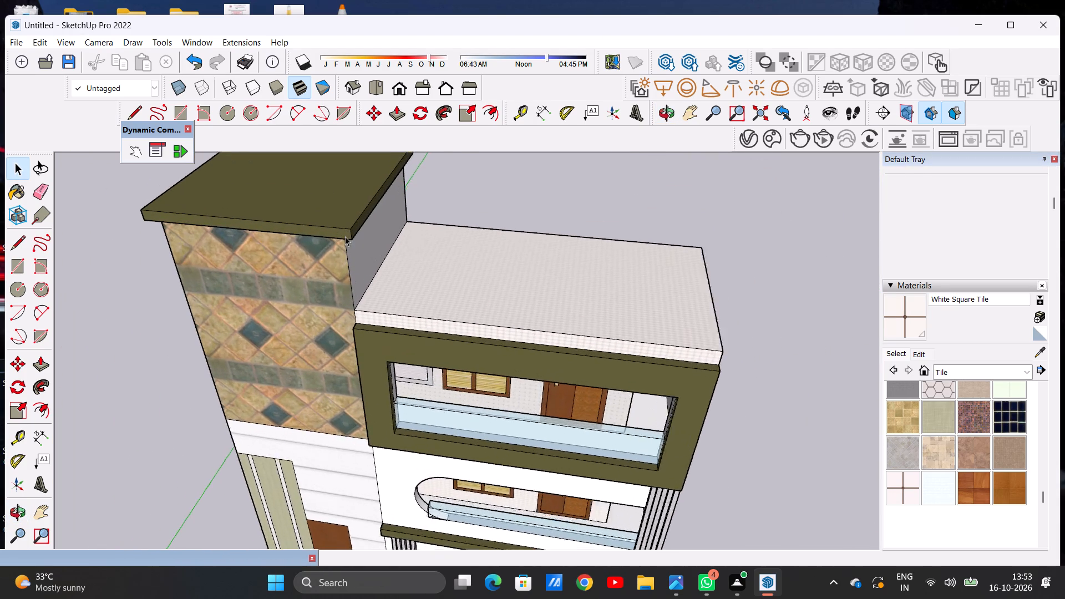
pyautogui.scroll(2, 345, 236)
pyautogui.moveTo(361, 248); pyautogui.dragTo(302, 201, button='middle')
pyautogui.scroll(7, 349, 210)
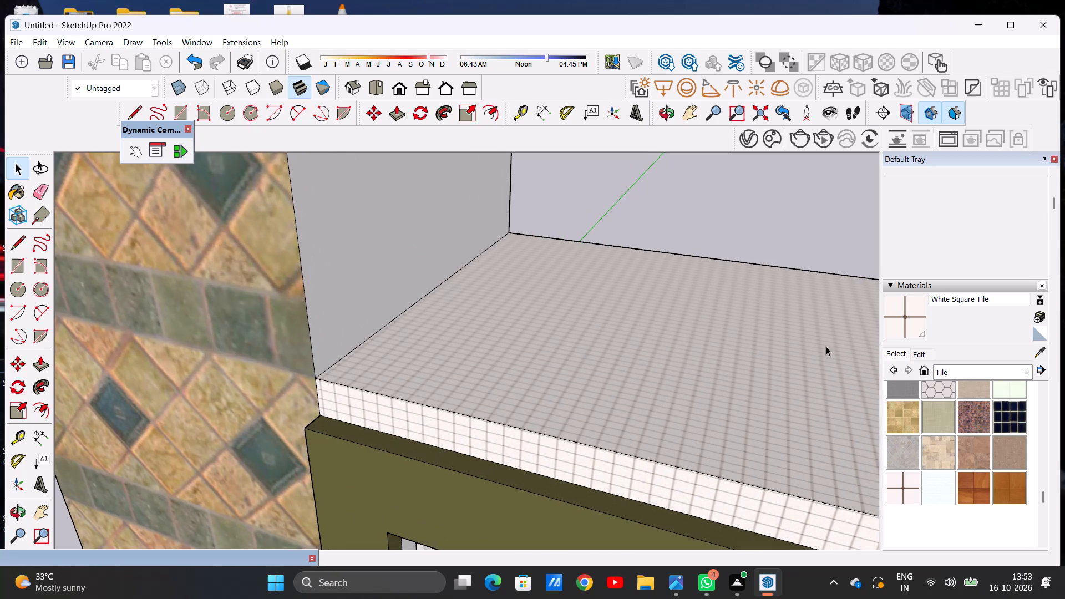
pyautogui.click(908, 483)
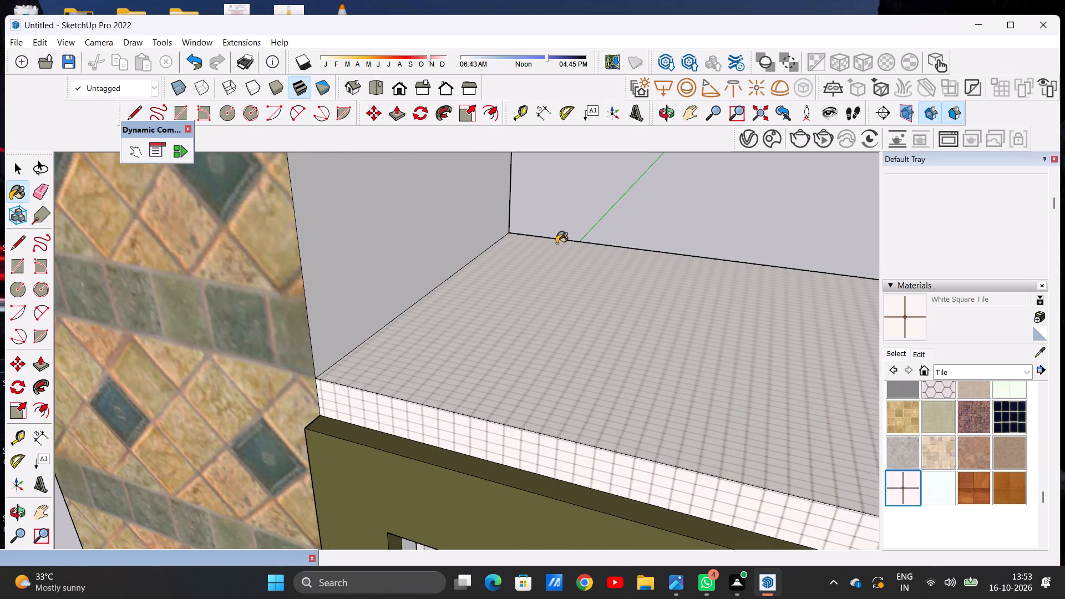
pyautogui.click(341, 256)
# Examine the tower's tiled side wall and rear, and the whole building from the side and front.
pyautogui.scroll(-17, 440, 362)
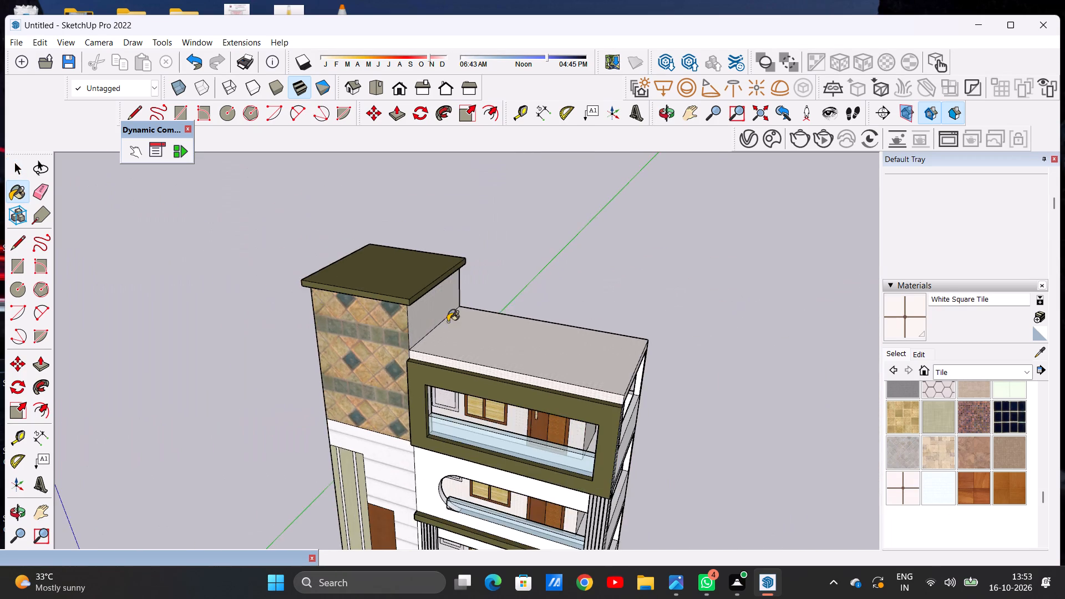
pyautogui.moveTo(579, 319); pyautogui.dragTo(117, 296, button='middle')
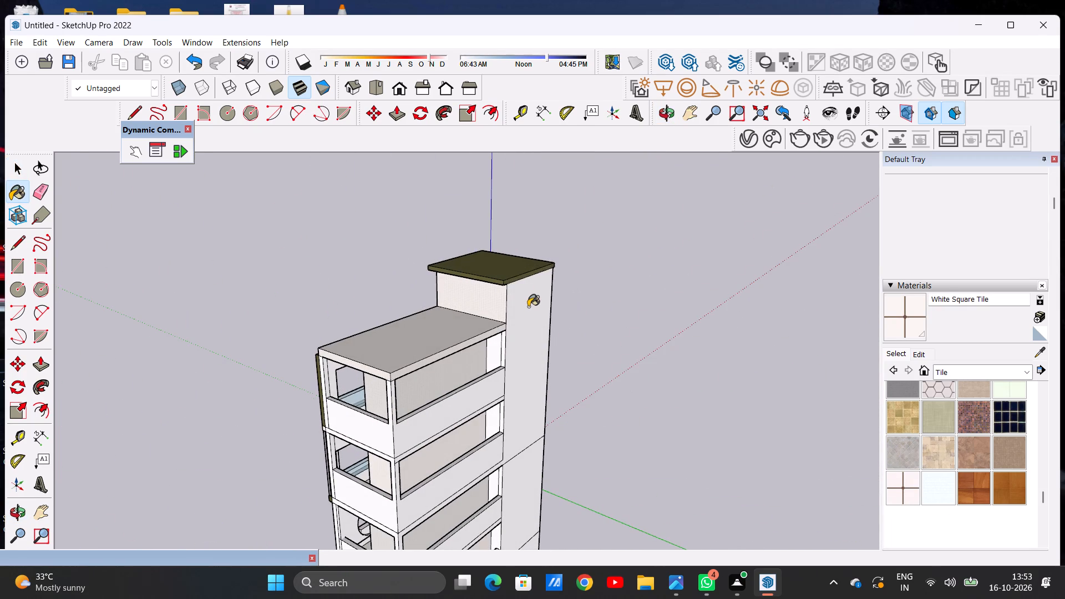
pyautogui.scroll(11, 527, 303)
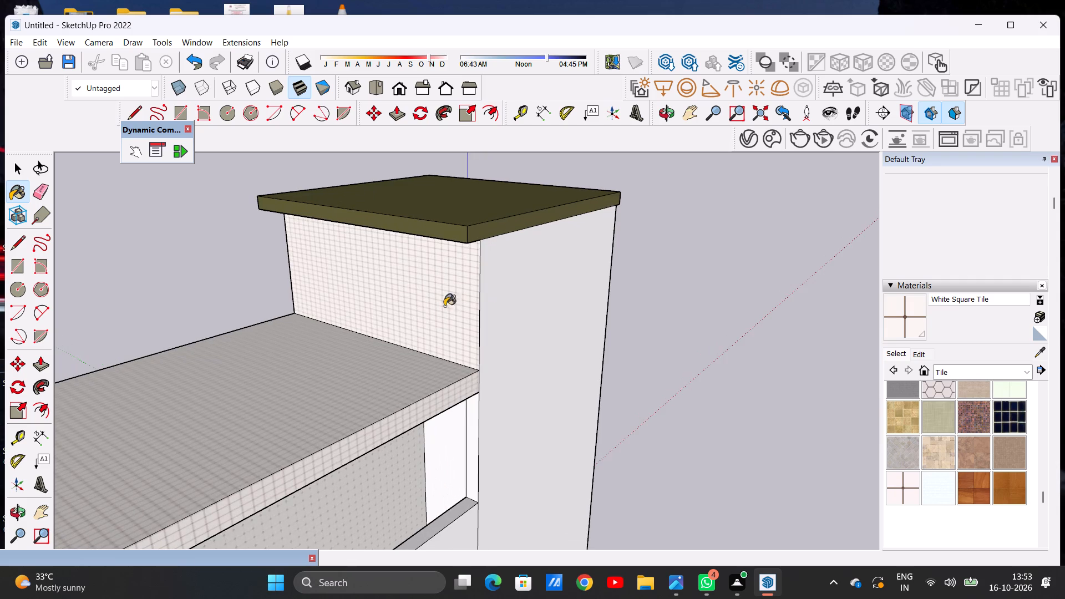
pyautogui.scroll(-19, 423, 310)
pyautogui.moveTo(262, 330); pyautogui.dragTo(505, 321, button='middle')
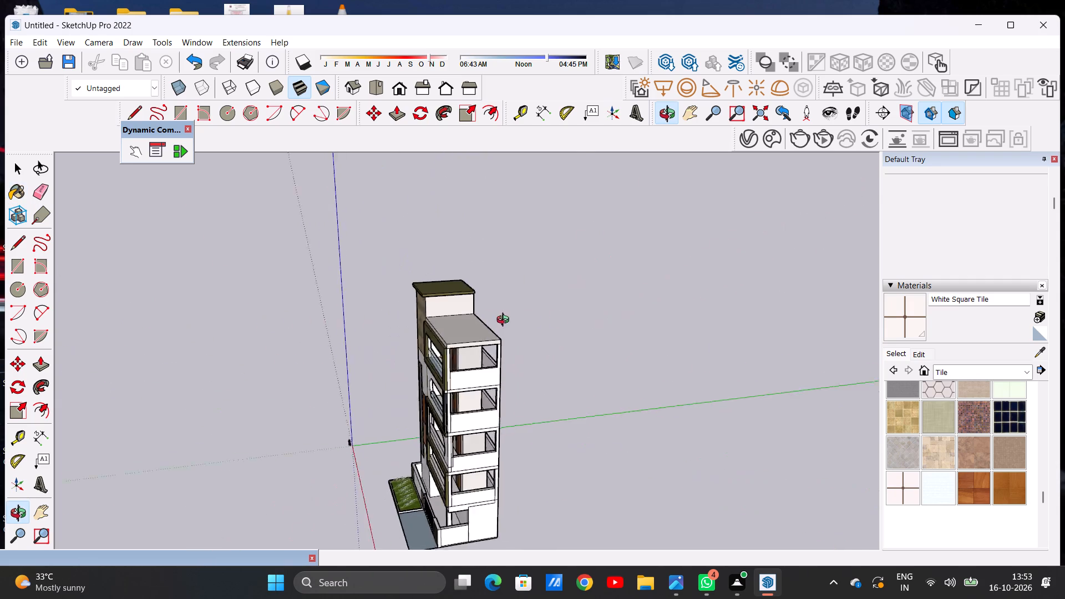
pyautogui.moveTo(505, 321); pyautogui.dragTo(560, 321, button='middle')
pyautogui.moveTo(386, 357); pyautogui.dragTo(646, 349, button='middle')
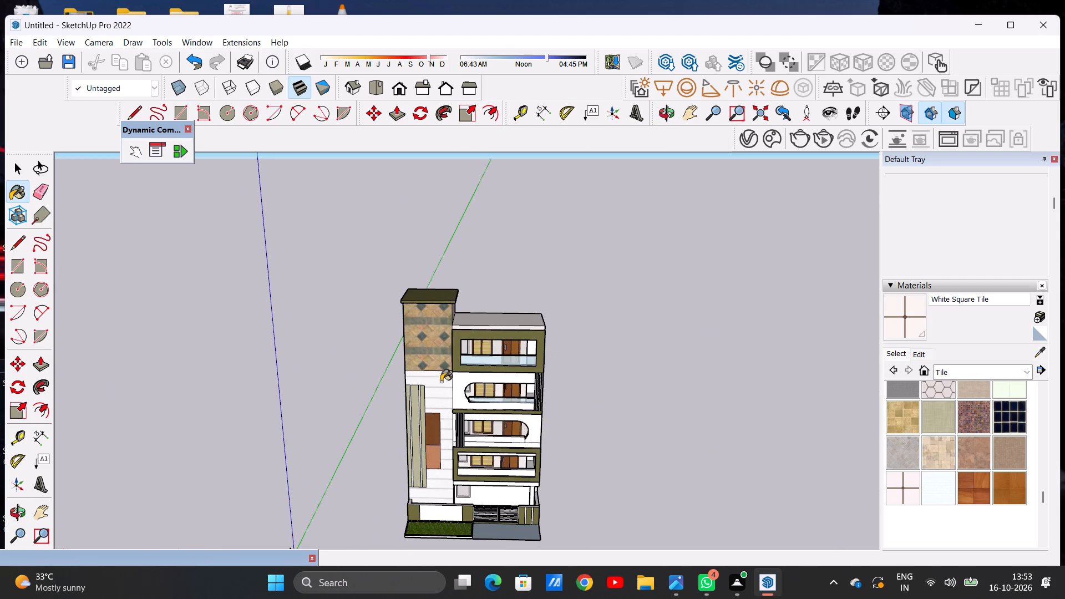
pyautogui.moveTo(454, 361); pyautogui.dragTo(471, 335, button='middle')
pyautogui.press('space')
pyautogui.scroll(-3, 504, 494)
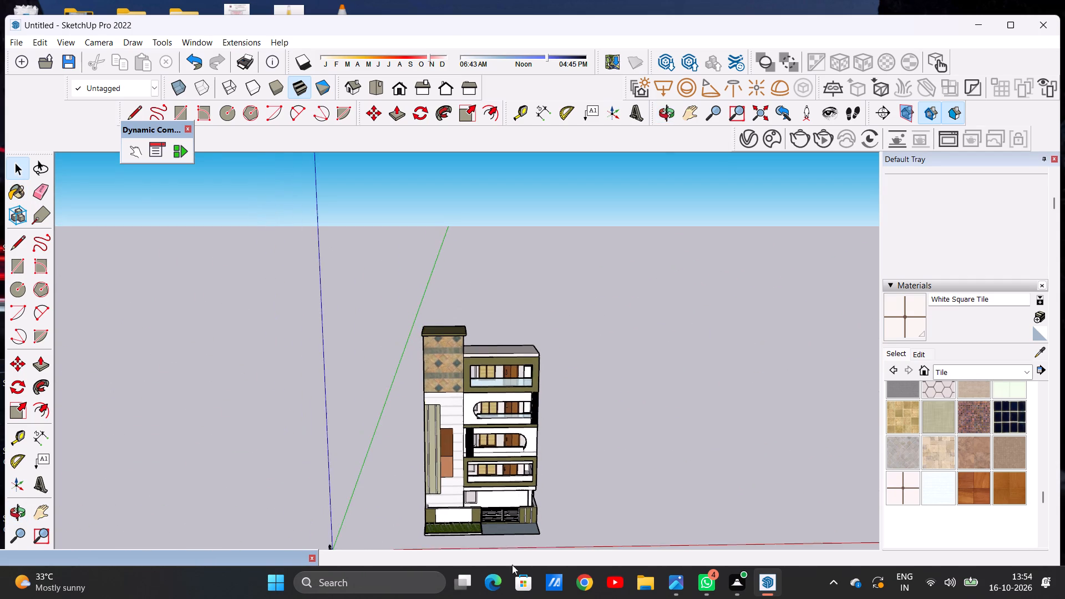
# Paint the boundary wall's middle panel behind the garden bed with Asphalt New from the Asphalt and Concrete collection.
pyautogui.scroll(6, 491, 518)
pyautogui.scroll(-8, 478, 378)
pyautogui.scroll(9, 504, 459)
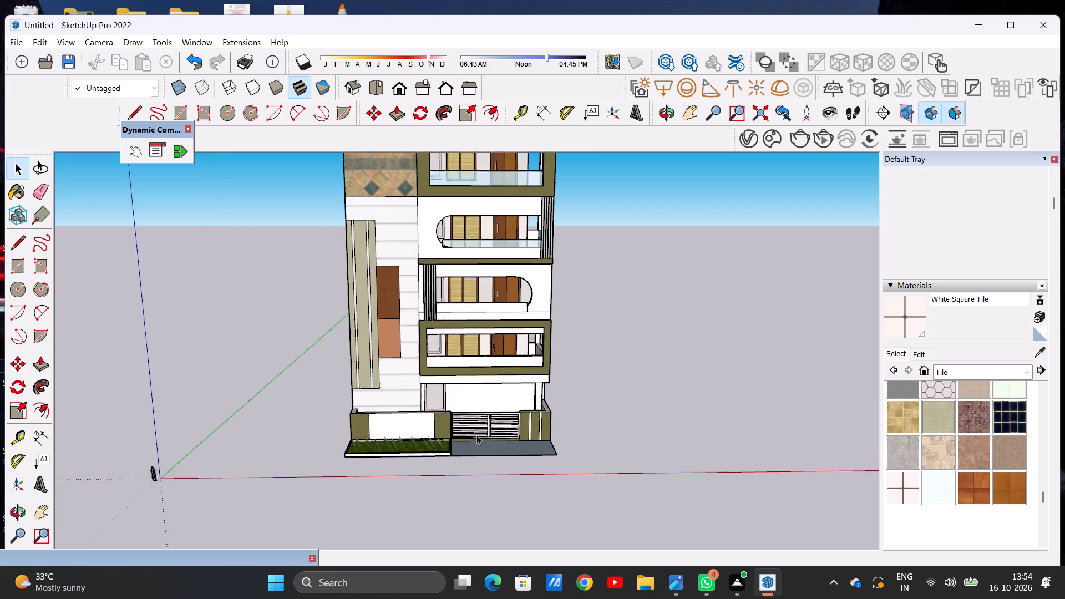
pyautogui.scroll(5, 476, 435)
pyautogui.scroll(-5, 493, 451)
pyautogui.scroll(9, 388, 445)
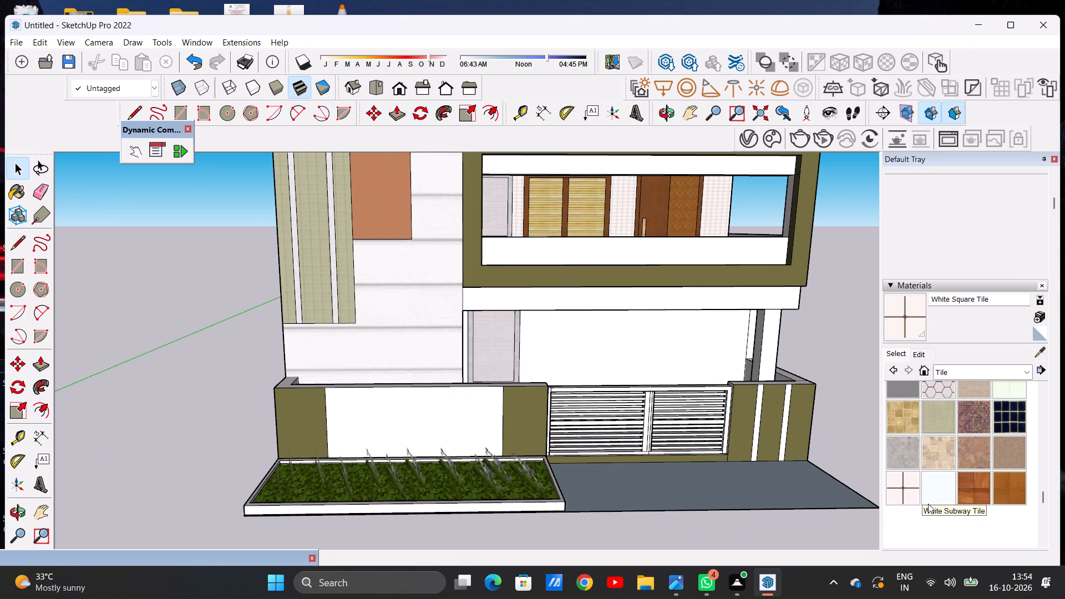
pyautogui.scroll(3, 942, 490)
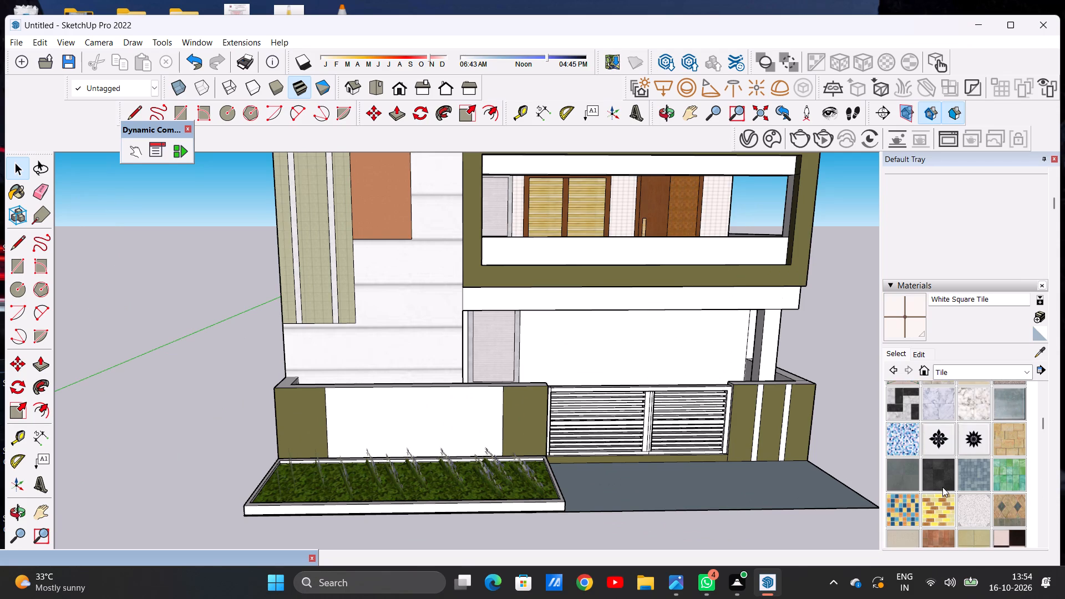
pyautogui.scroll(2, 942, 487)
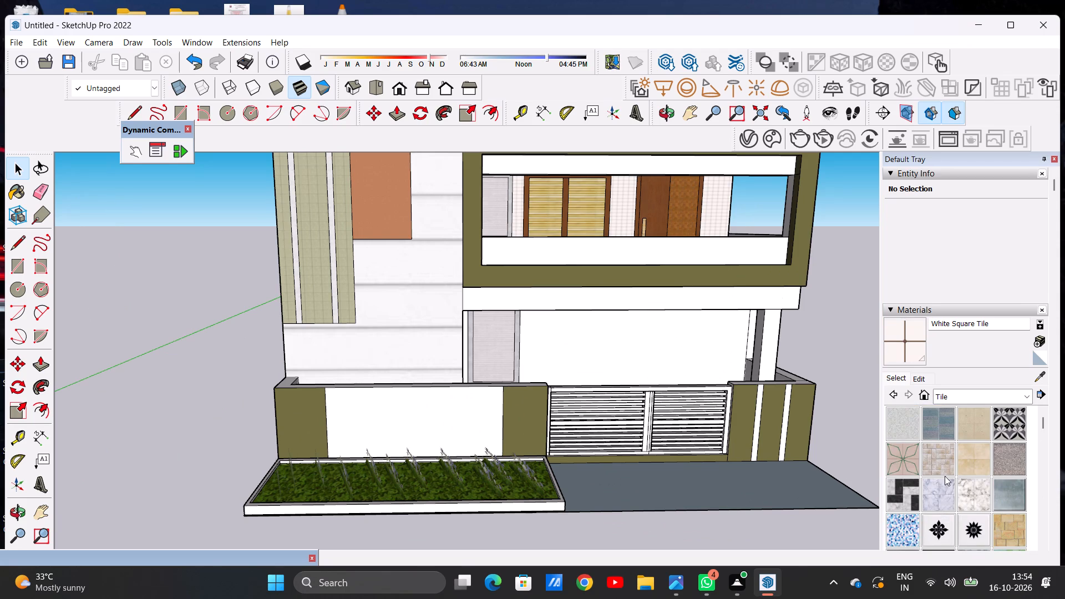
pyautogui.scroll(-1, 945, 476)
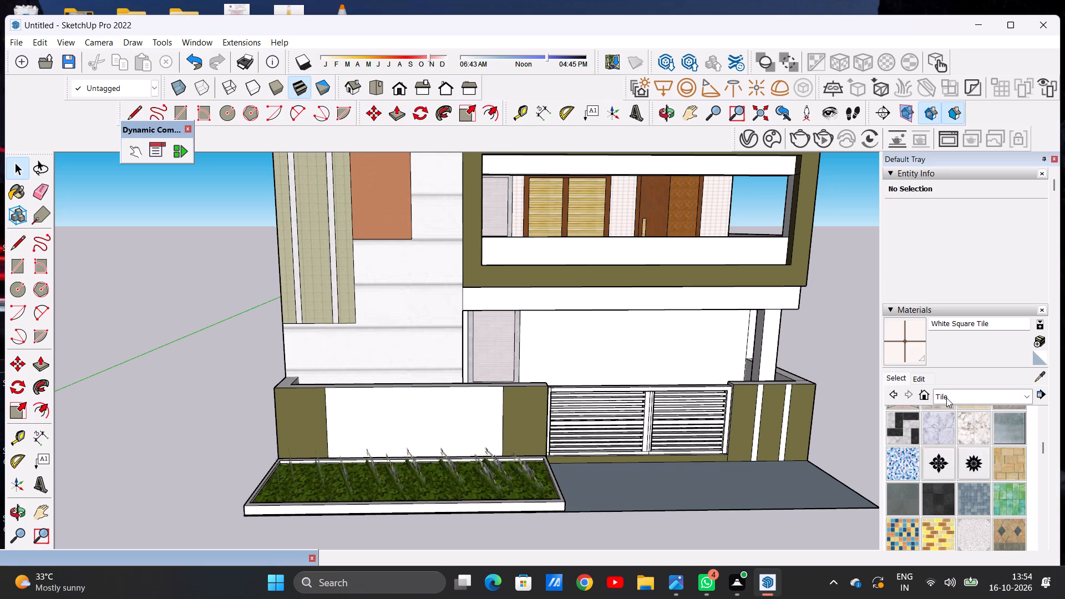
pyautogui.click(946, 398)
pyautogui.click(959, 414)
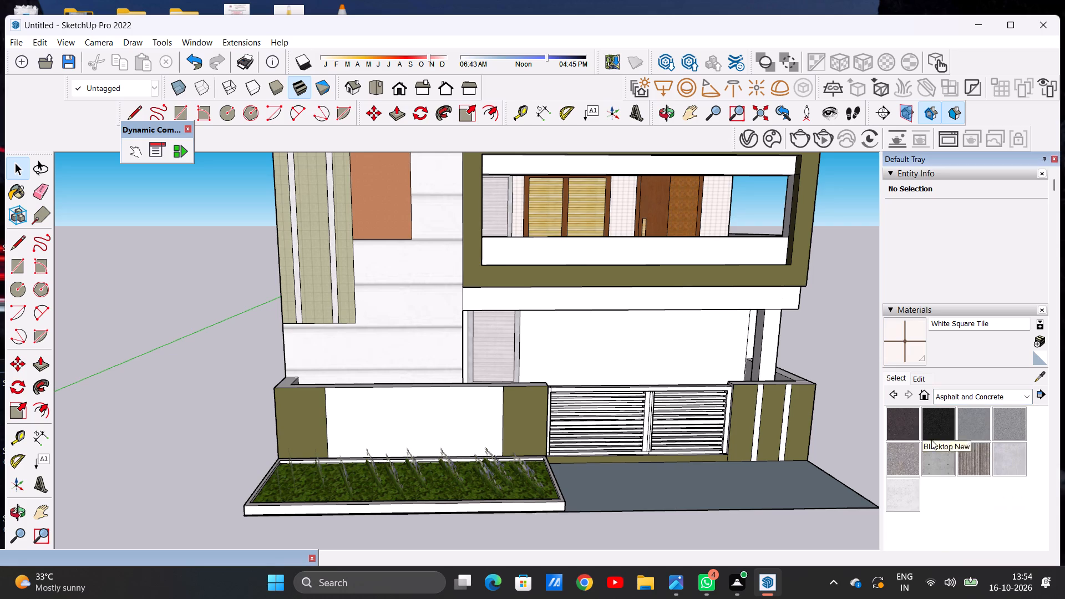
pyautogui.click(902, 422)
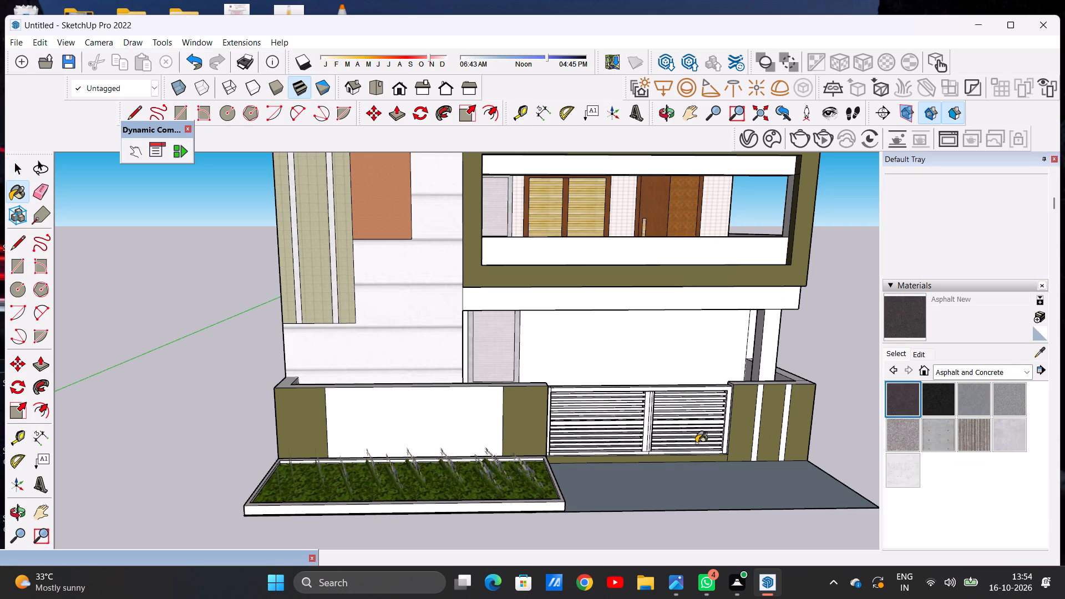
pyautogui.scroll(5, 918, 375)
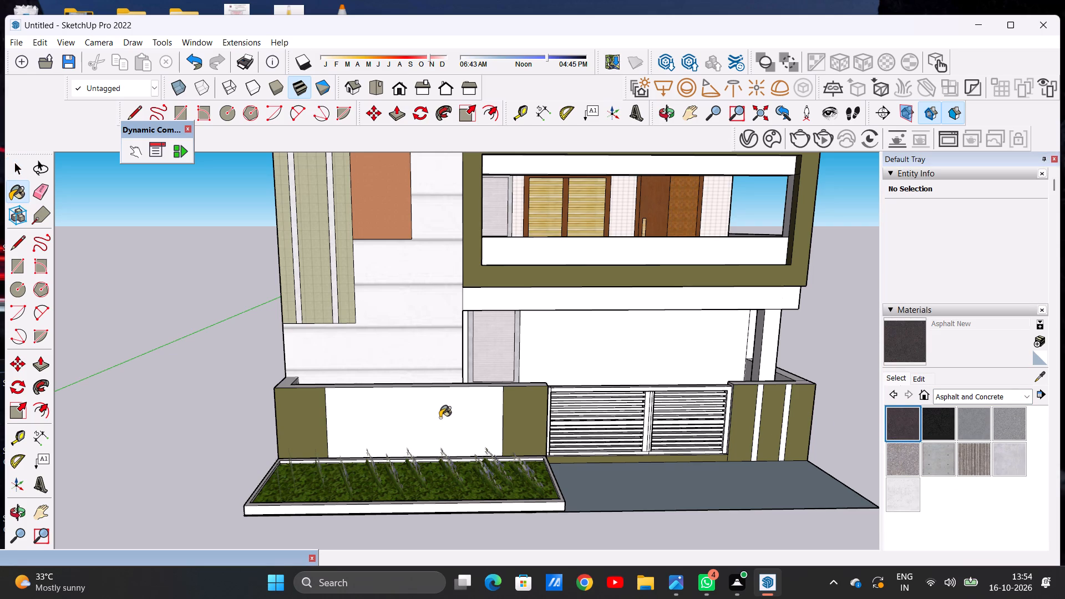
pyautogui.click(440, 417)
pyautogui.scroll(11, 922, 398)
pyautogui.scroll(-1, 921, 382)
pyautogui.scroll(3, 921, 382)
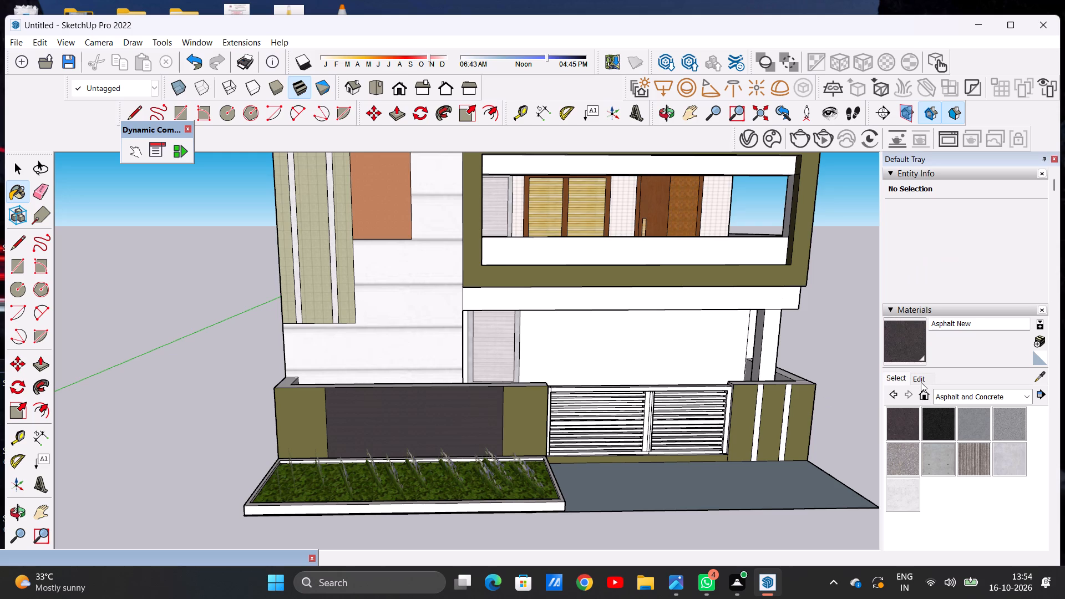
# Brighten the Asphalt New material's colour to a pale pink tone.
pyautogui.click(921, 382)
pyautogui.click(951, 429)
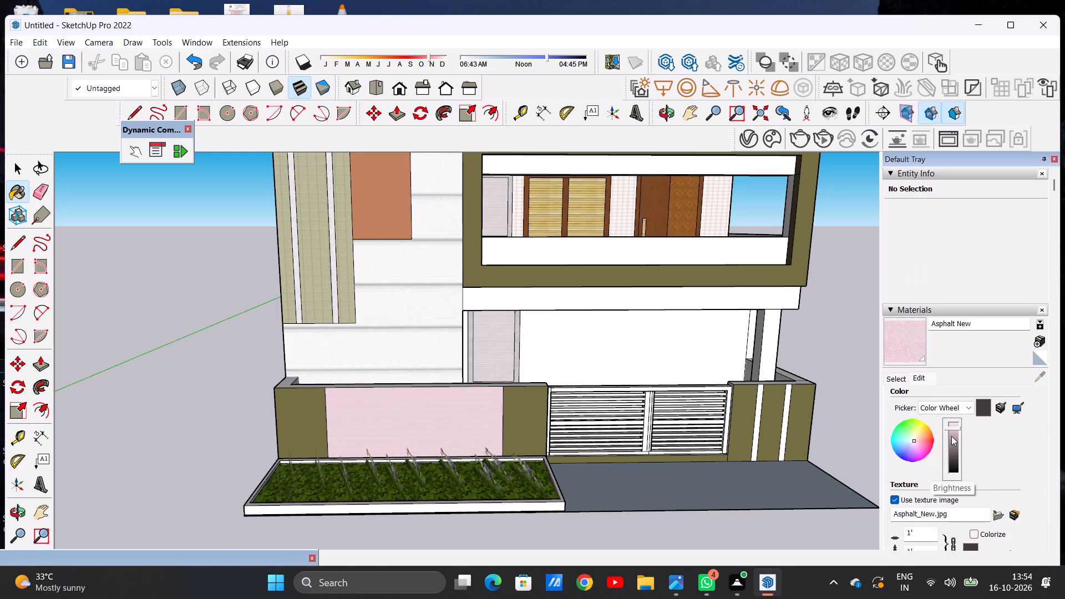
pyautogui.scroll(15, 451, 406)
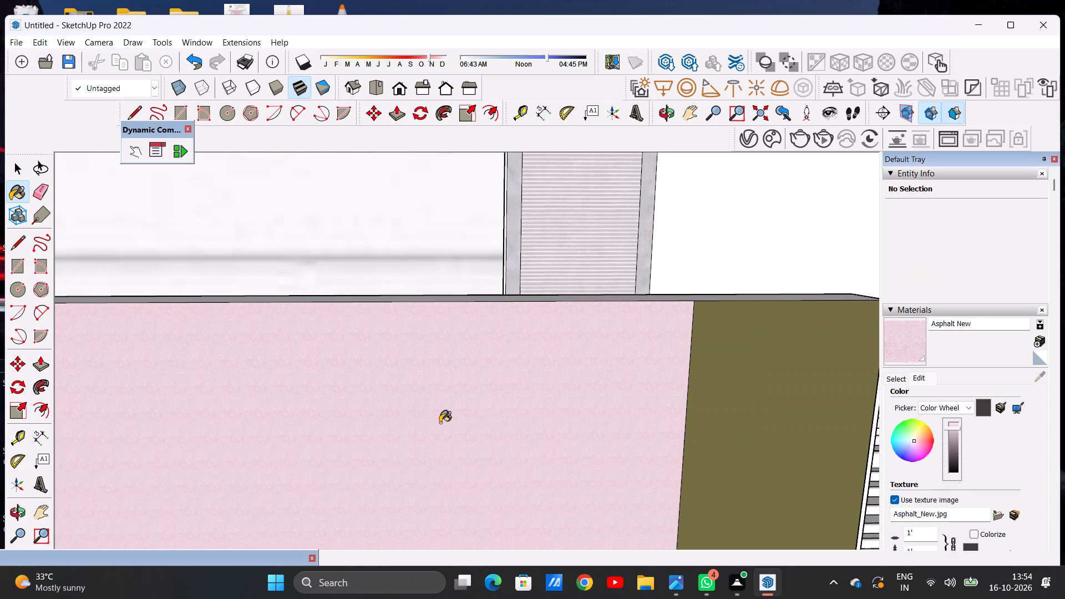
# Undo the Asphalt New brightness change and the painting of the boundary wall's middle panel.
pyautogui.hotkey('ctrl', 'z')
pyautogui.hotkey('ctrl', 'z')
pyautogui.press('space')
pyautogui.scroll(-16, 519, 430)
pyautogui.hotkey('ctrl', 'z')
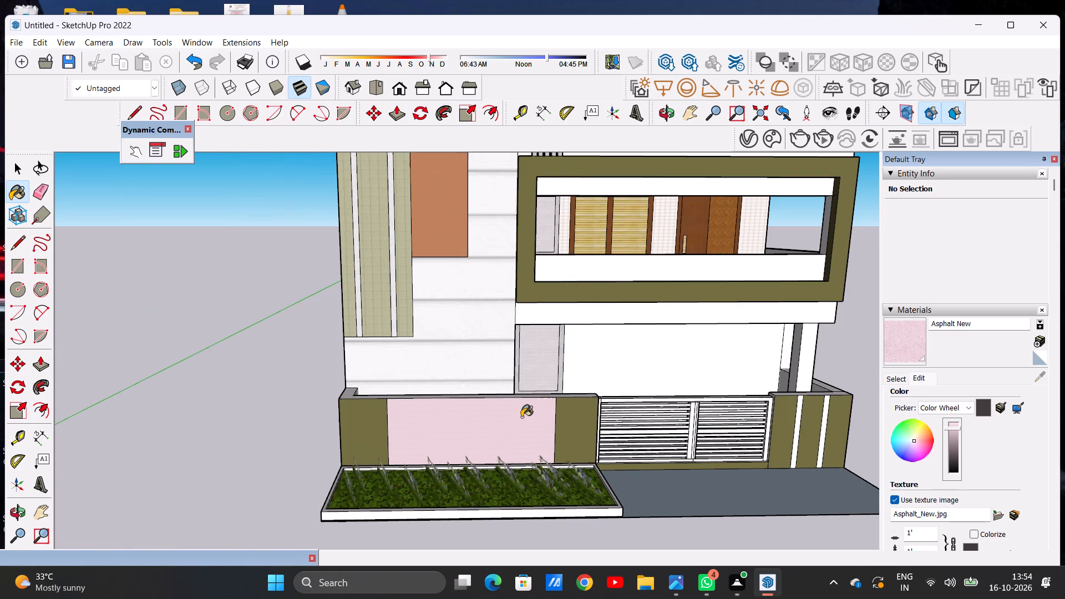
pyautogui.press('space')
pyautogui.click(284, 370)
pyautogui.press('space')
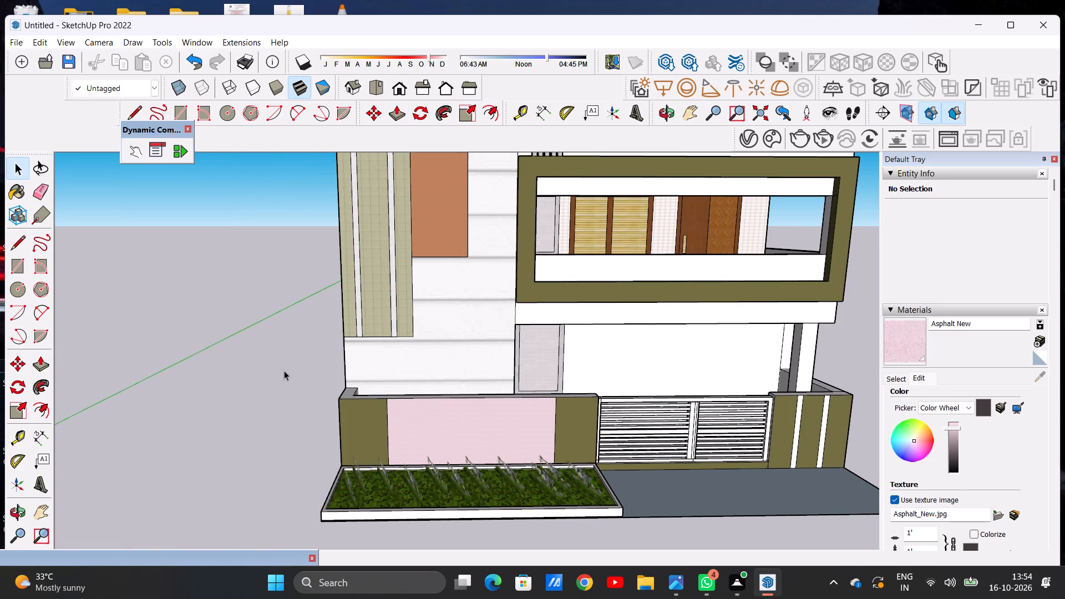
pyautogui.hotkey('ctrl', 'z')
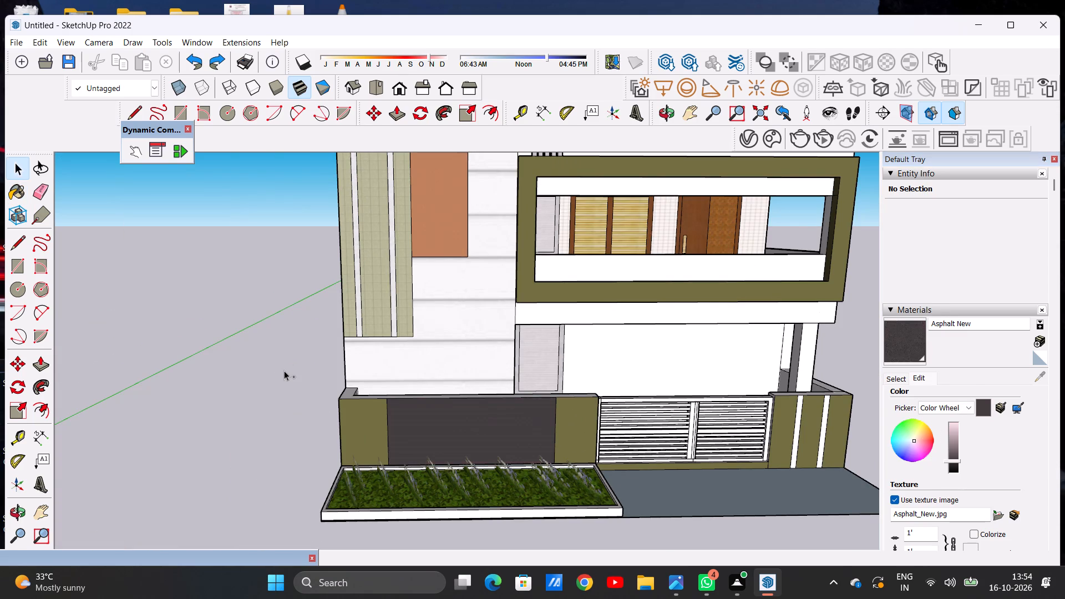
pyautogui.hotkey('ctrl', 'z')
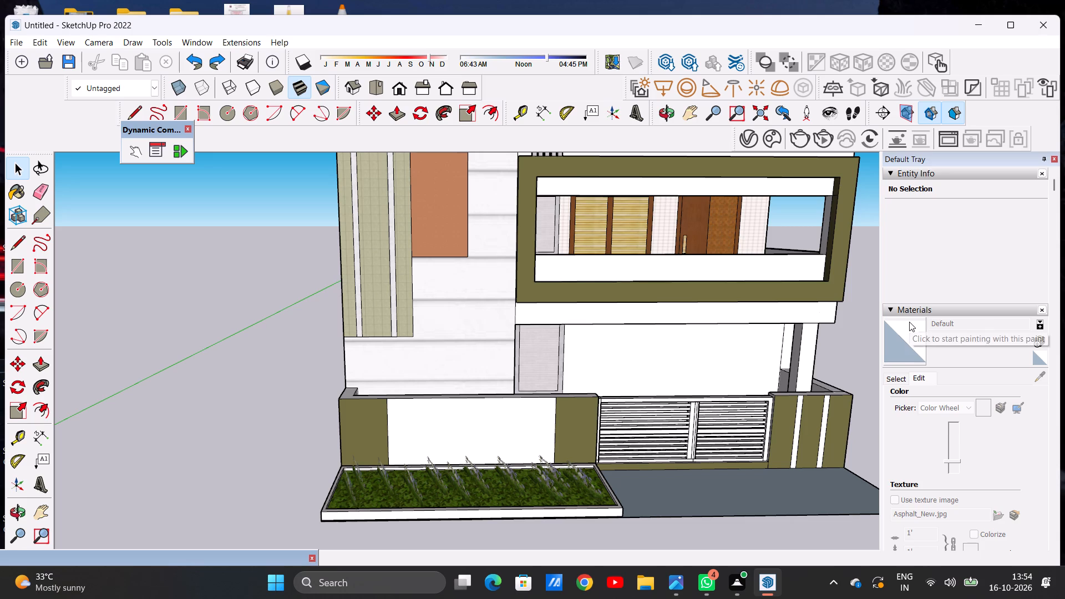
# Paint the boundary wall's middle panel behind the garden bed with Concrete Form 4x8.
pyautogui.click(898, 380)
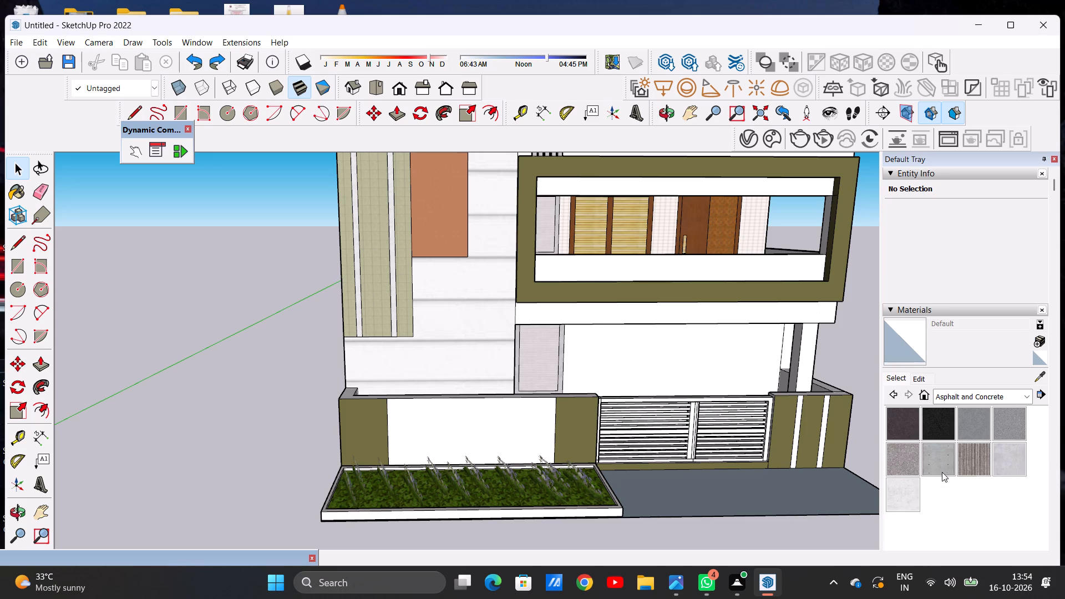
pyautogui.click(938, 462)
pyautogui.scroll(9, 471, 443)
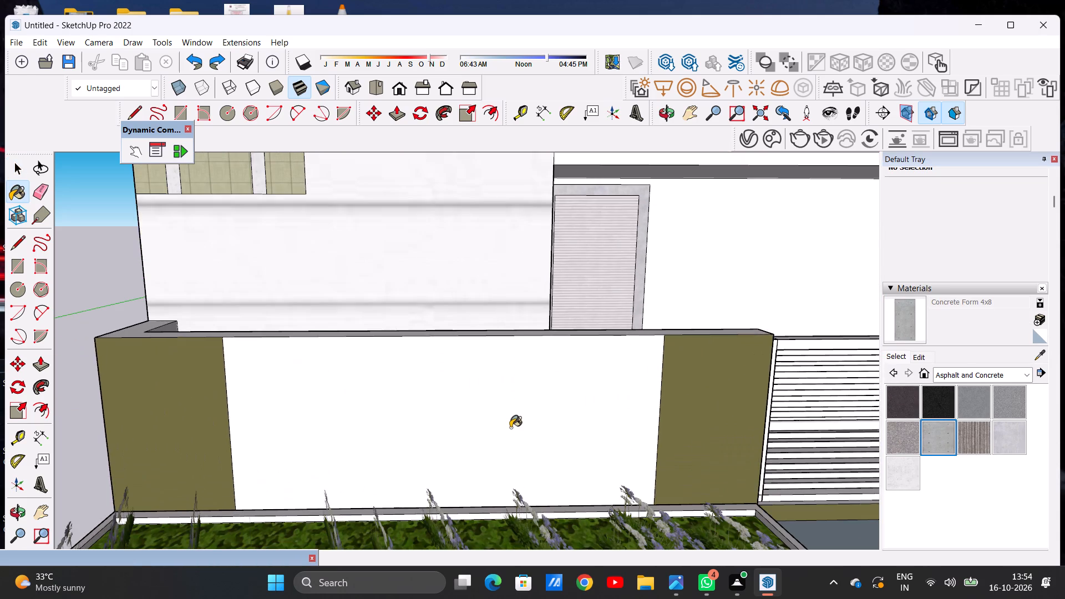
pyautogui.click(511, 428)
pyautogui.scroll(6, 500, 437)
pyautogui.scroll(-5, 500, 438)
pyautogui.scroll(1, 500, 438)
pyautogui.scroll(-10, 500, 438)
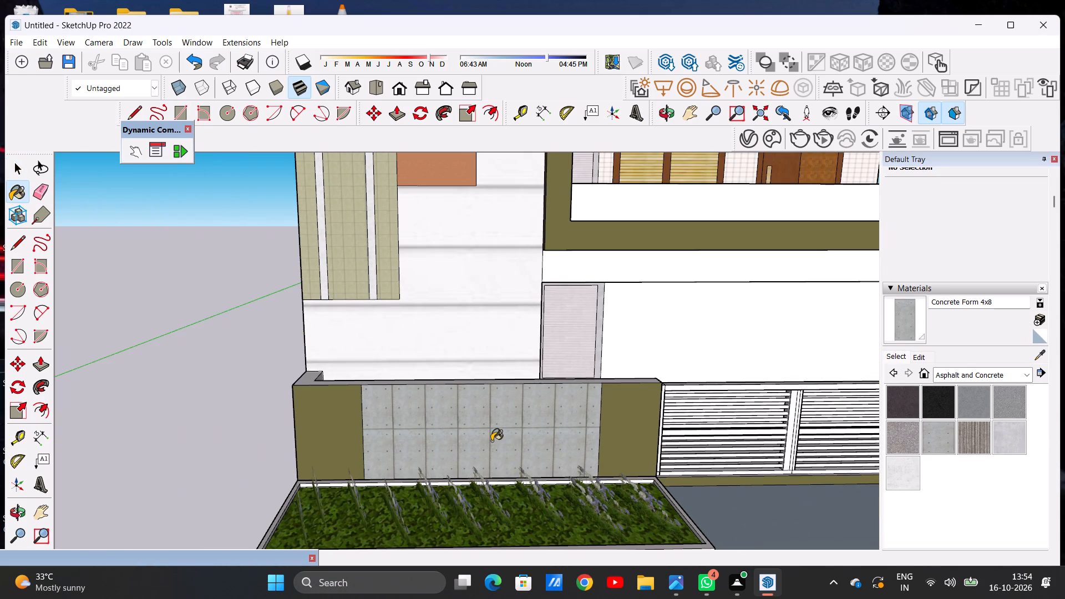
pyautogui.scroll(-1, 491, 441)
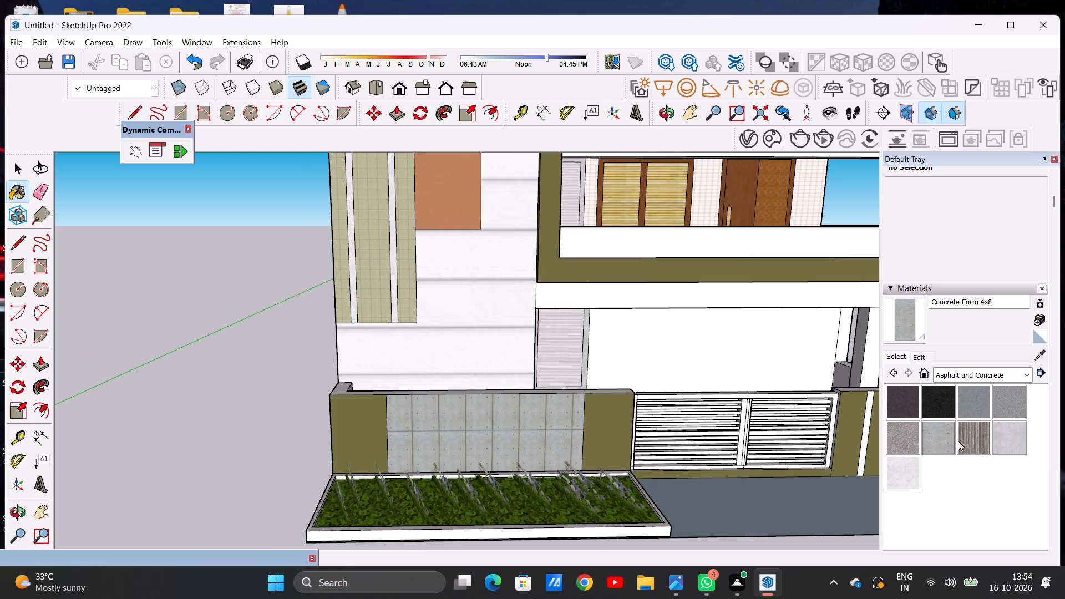
# Paint the boundary wall's middle panel behind the garden bed with Polished Concrete New.
pyautogui.scroll(1, 958, 441)
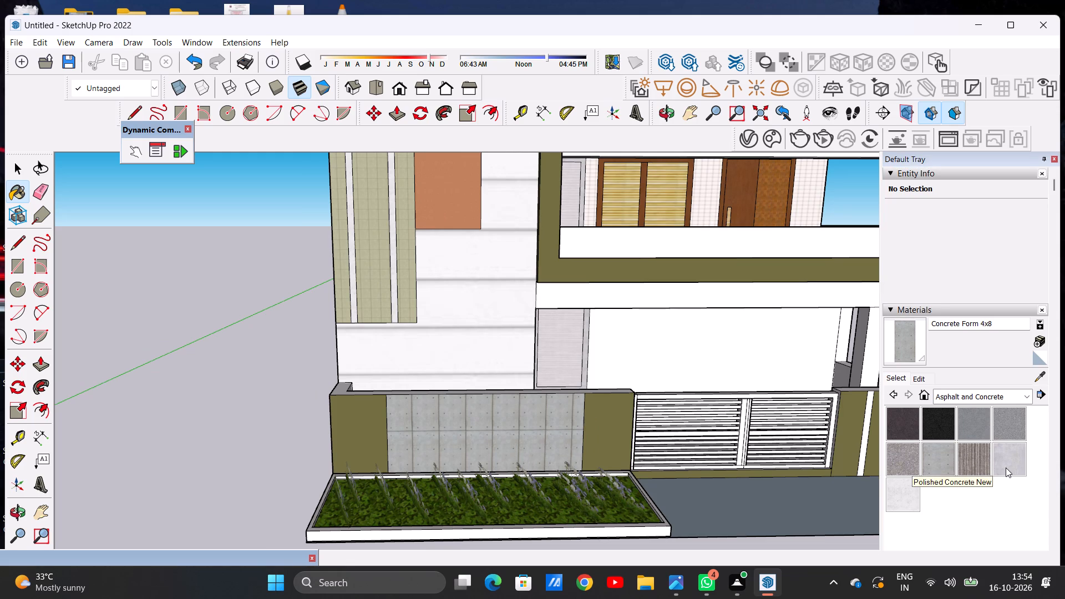
pyautogui.click(1006, 468)
pyautogui.scroll(4, 560, 442)
pyautogui.click(514, 409)
pyautogui.scroll(11, 500, 430)
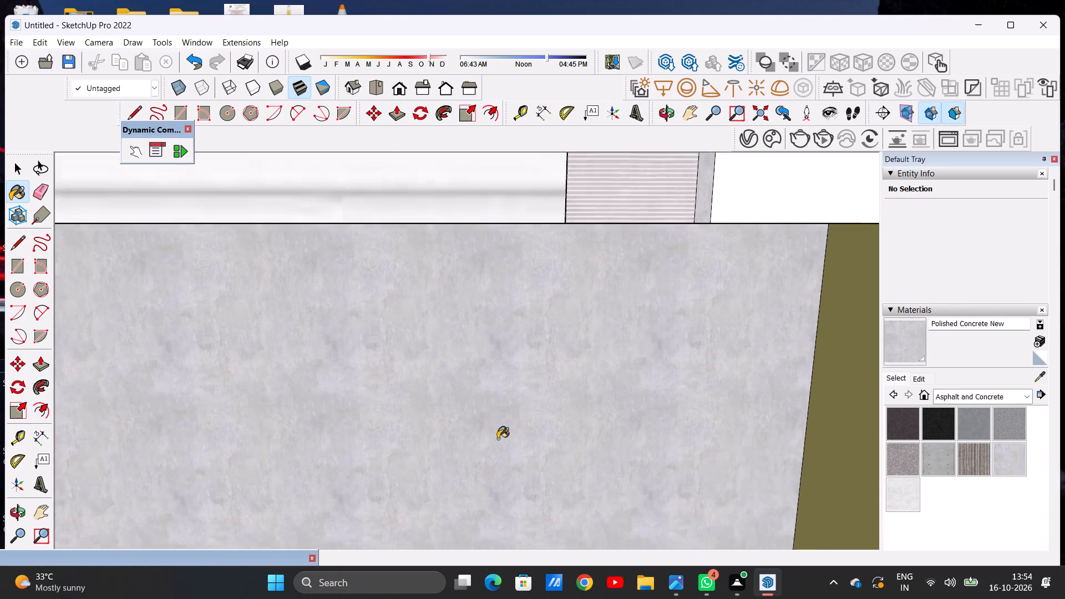
pyautogui.scroll(1, 498, 439)
pyautogui.scroll(-20, 550, 441)
pyautogui.scroll(-2, 550, 441)
pyautogui.scroll(5, 488, 418)
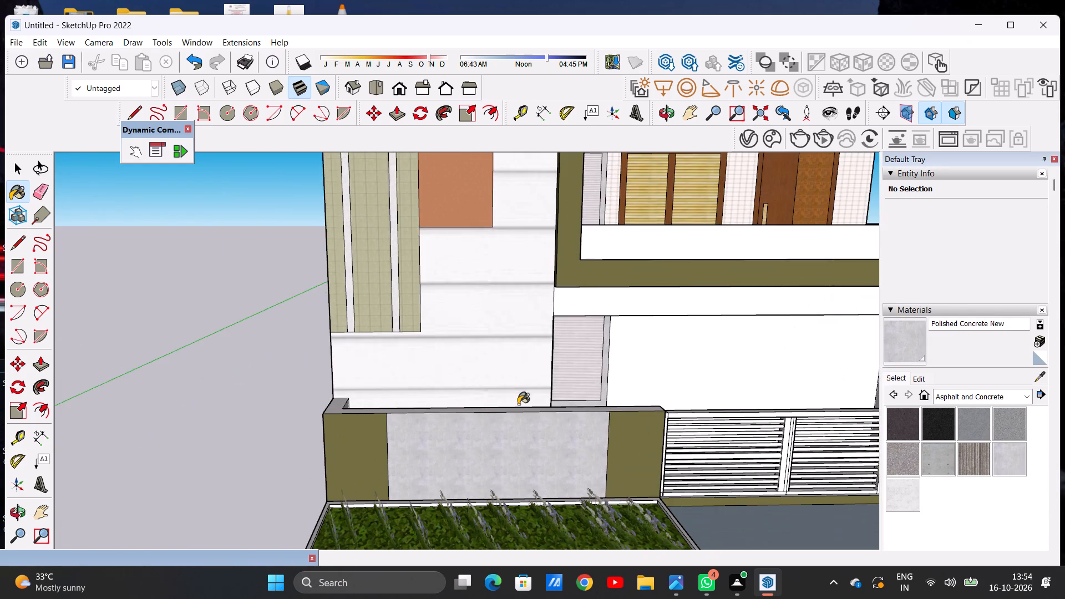
# Paint the top faces of the front boundary wall, the striped gate pier and the adjoining side wall with Polished Concrete New.
pyautogui.moveTo(521, 413); pyautogui.dragTo(515, 504, button='middle')
pyautogui.scroll(10, 525, 427)
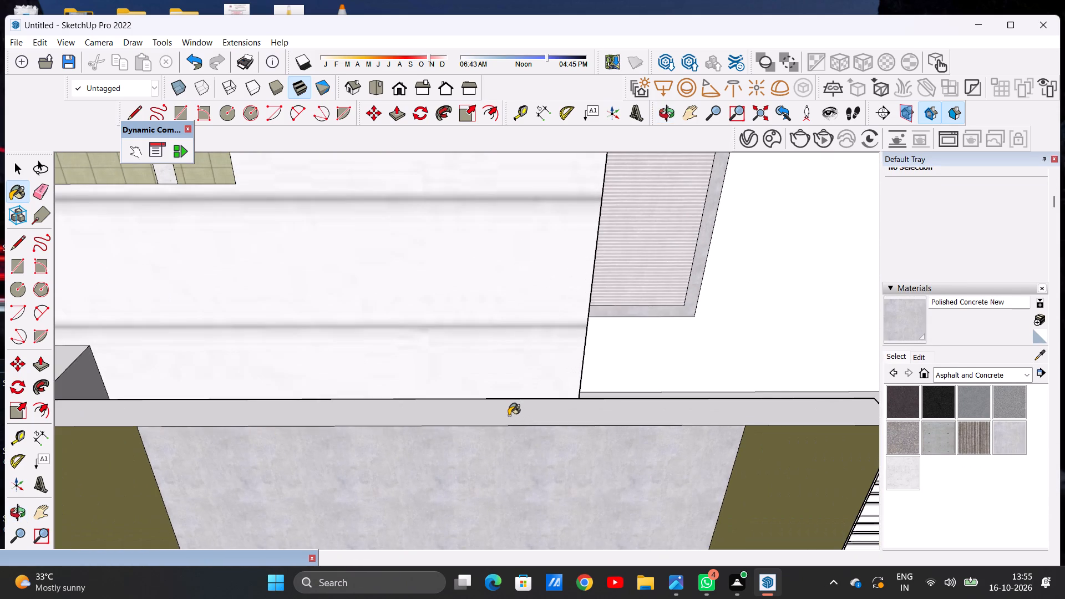
pyautogui.click(508, 415)
pyautogui.scroll(-18, 499, 446)
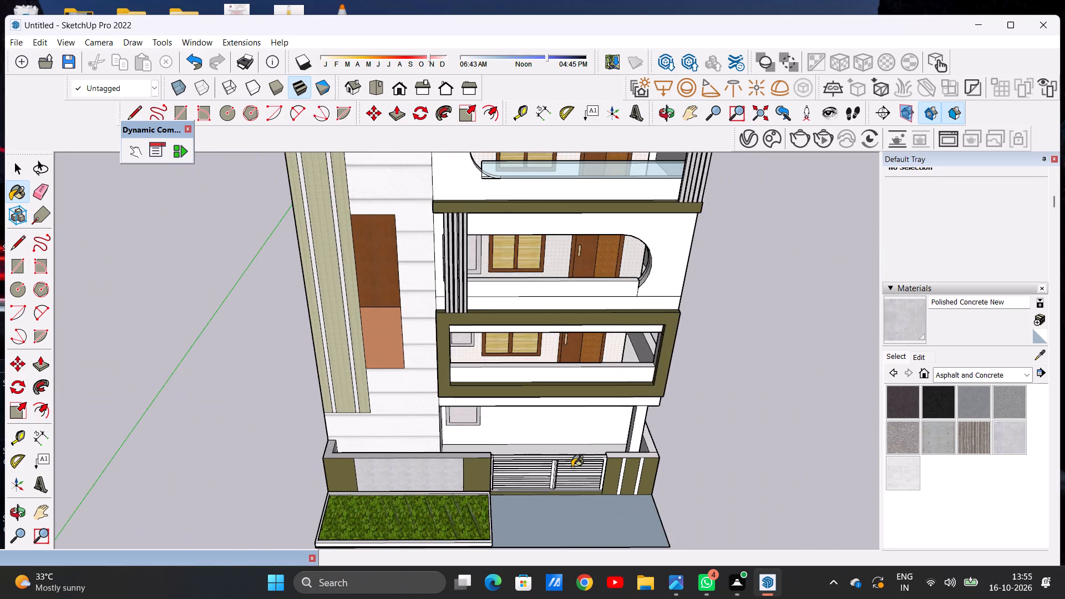
pyautogui.scroll(9, 573, 467)
pyautogui.click(622, 453)
pyautogui.scroll(6, 722, 438)
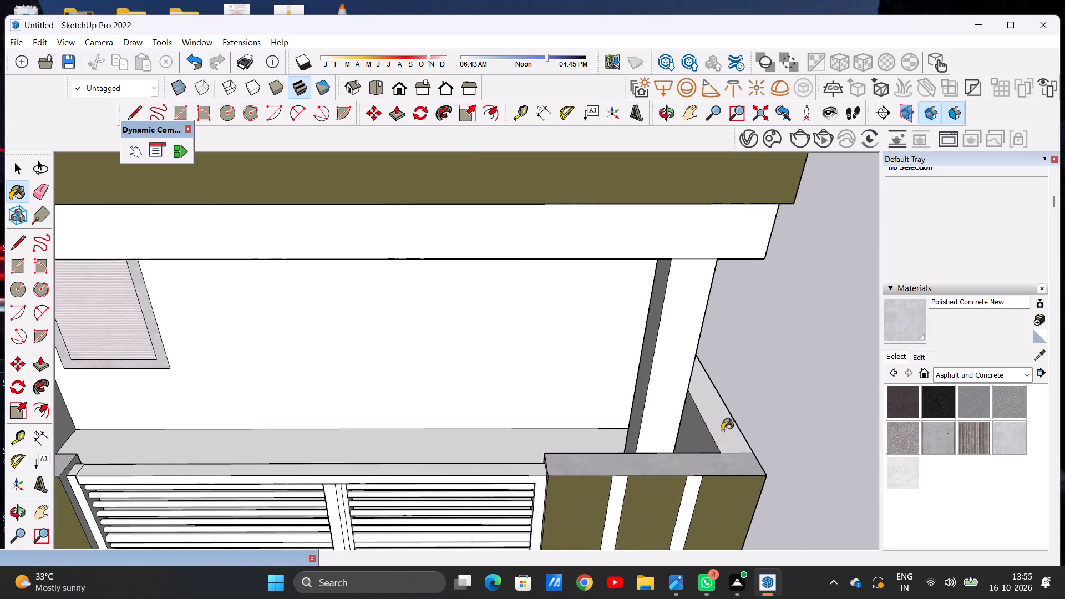
pyautogui.scroll(4, 722, 430)
pyautogui.click(722, 430)
pyautogui.scroll(-16, 537, 447)
# Paint the boundary wall's outer side faces, beside the gate pier and on the garden-bed side, with Polished Concrete New.
pyautogui.moveTo(607, 447); pyautogui.dragTo(596, 444, button='middle')
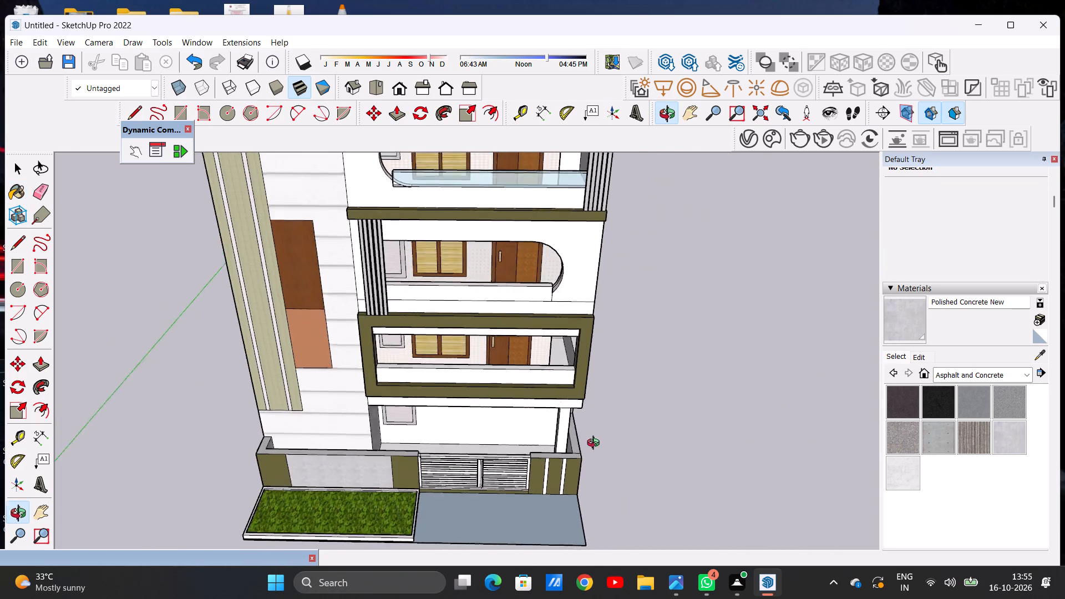
pyautogui.moveTo(596, 444); pyautogui.dragTo(493, 358, button='middle')
pyautogui.scroll(6, 586, 497)
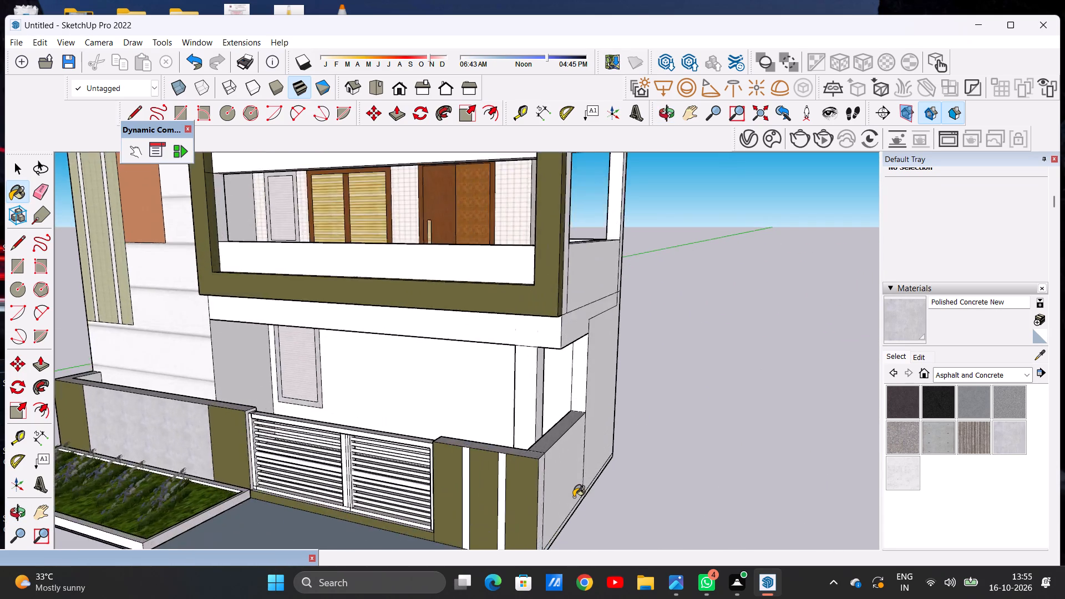
pyautogui.scroll(10, 574, 497)
pyautogui.click(506, 478)
pyautogui.click(537, 439)
pyautogui.scroll(-4, 570, 470)
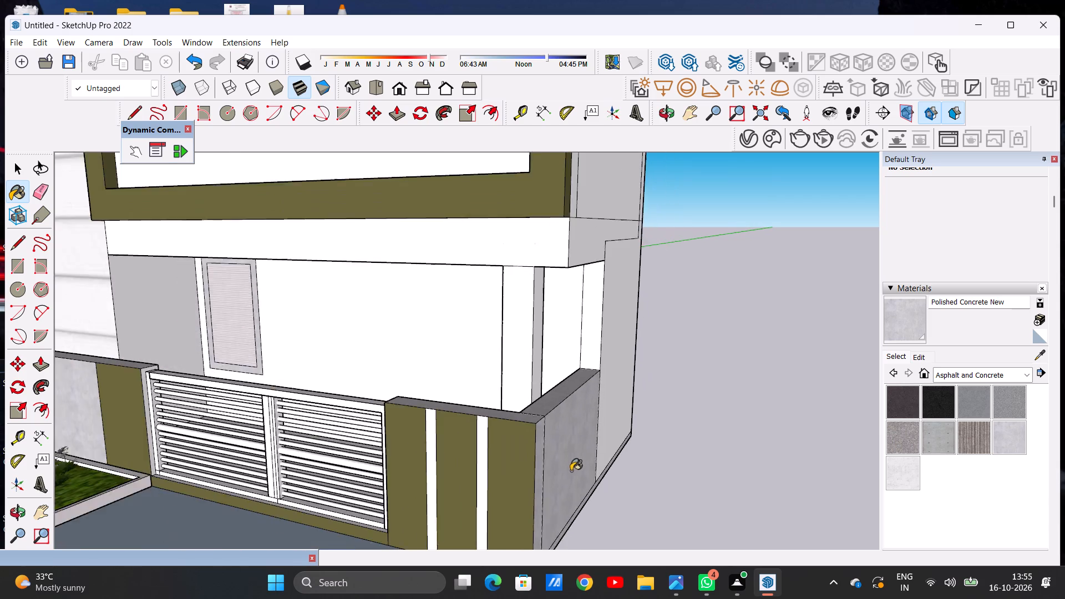
pyautogui.scroll(-13, 571, 471)
pyautogui.moveTo(200, 392); pyautogui.dragTo(632, 423, button='middle')
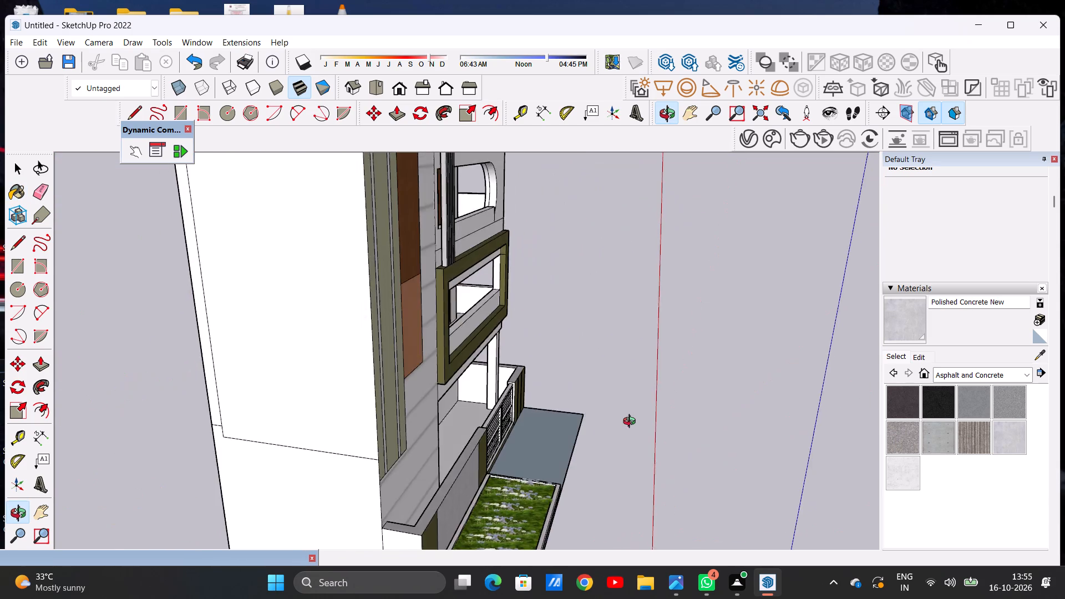
pyautogui.moveTo(632, 423); pyautogui.dragTo(595, 366, button='middle')
pyautogui.click(354, 494)
# Paint the front and top faces of the gate's top rail and the gate's side frame post with Polished Concrete New.
pyautogui.moveTo(577, 432); pyautogui.dragTo(292, 427, button='middle')
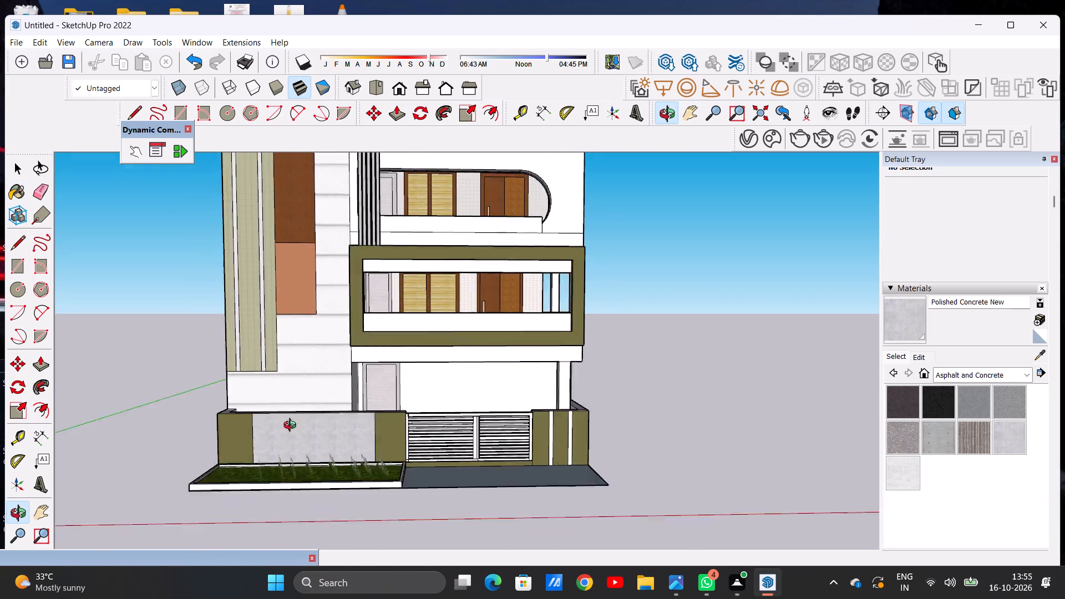
pyautogui.moveTo(292, 427); pyautogui.dragTo(265, 435, button='middle')
pyautogui.scroll(9, 405, 432)
pyautogui.press('space')
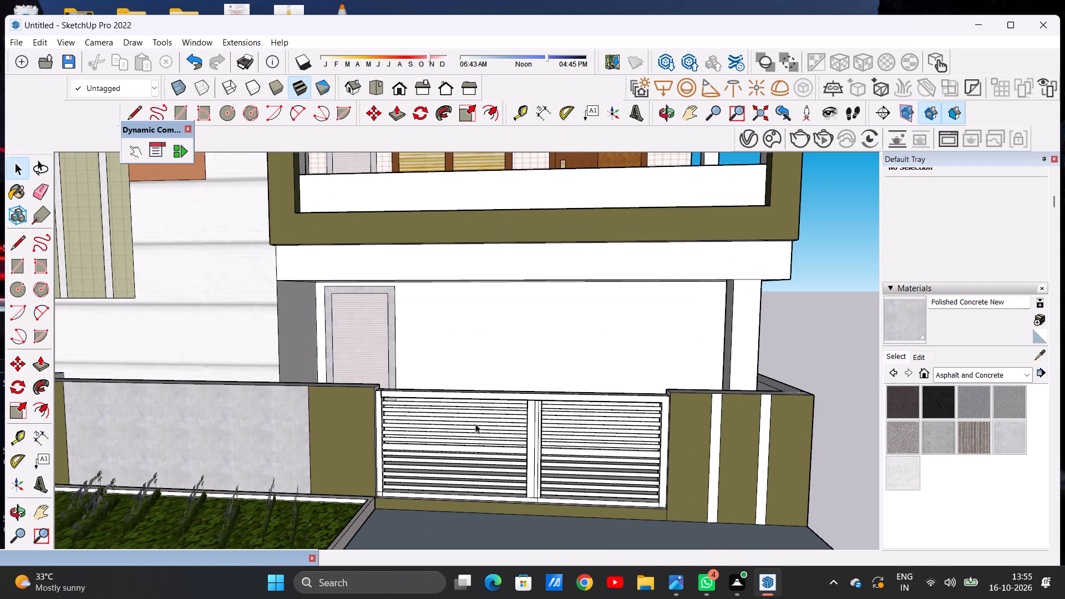
pyautogui.click(1008, 437)
pyautogui.scroll(12, 542, 404)
pyautogui.click(524, 387)
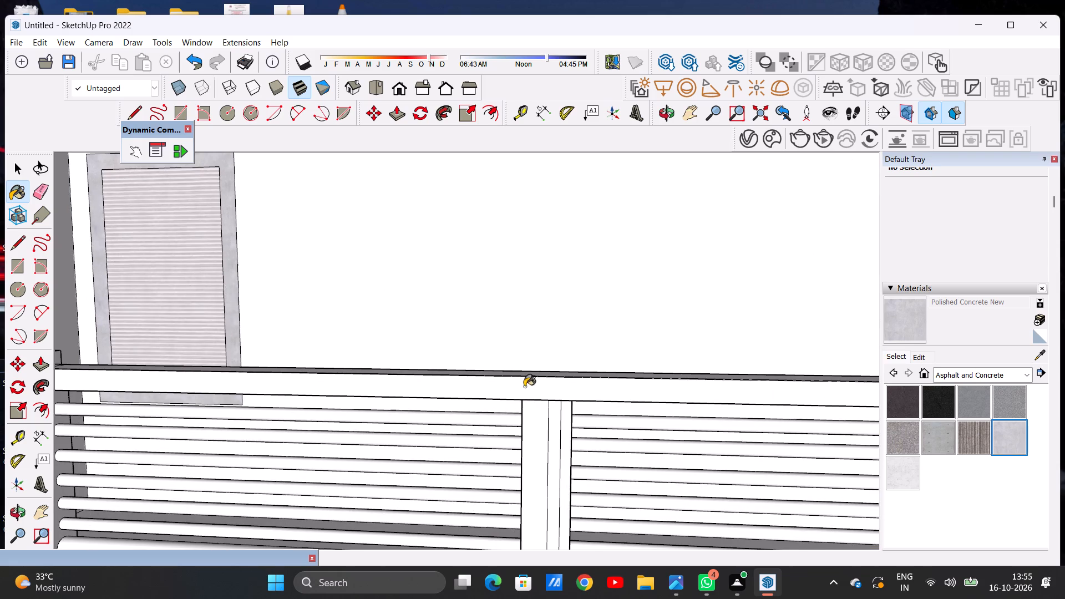
pyautogui.scroll(-10, 559, 386)
pyautogui.moveTo(541, 387); pyautogui.dragTo(558, 493, button='middle')
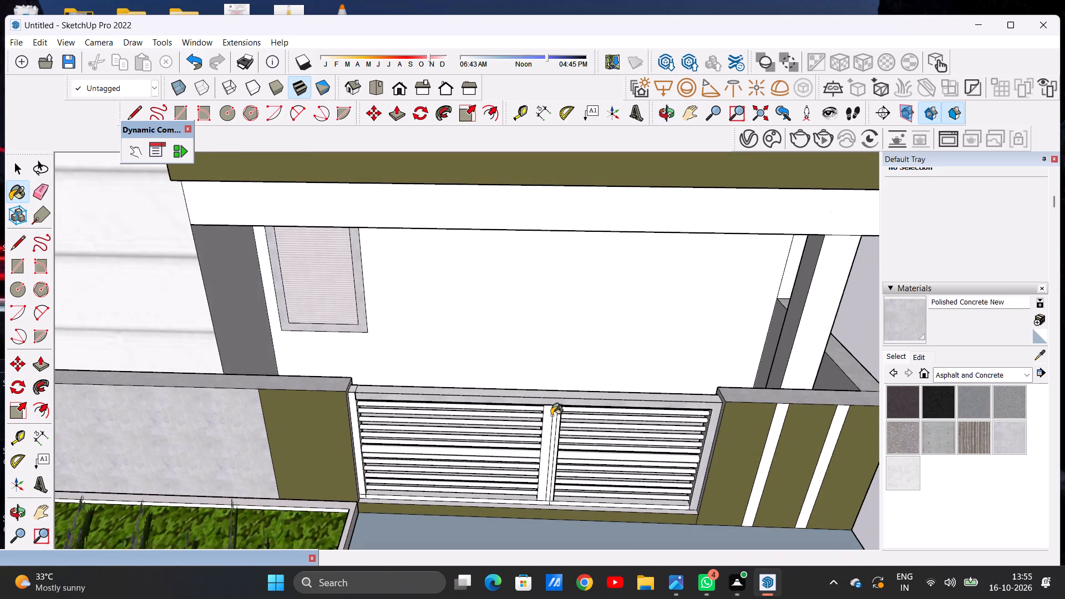
pyautogui.scroll(12, 551, 408)
pyautogui.click(537, 373)
pyautogui.scroll(-7, 541, 419)
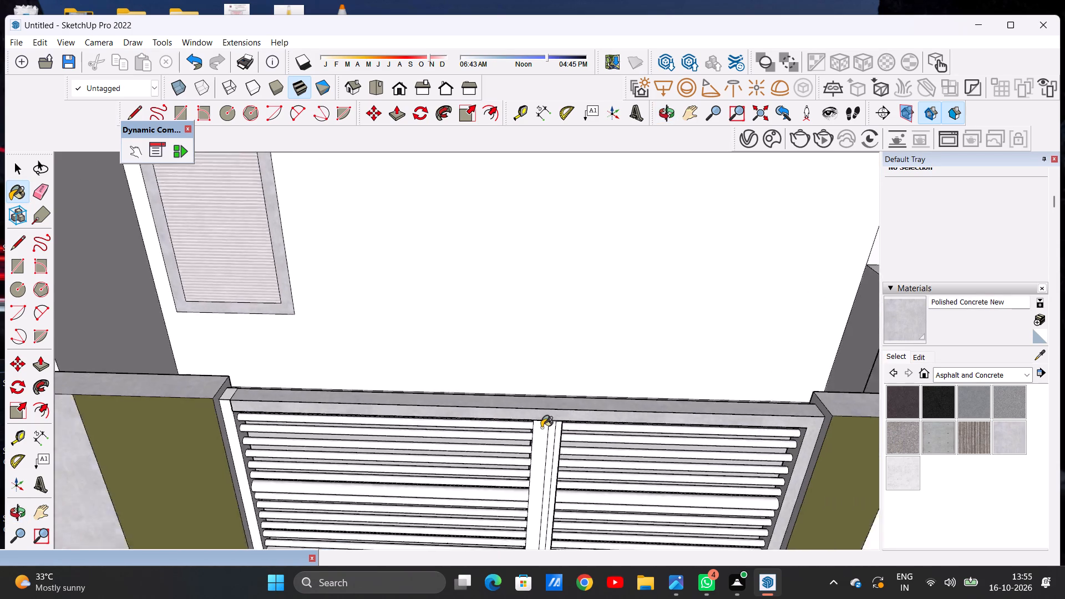
pyautogui.scroll(-6, 541, 428)
pyautogui.scroll(13, 344, 458)
pyautogui.click(349, 419)
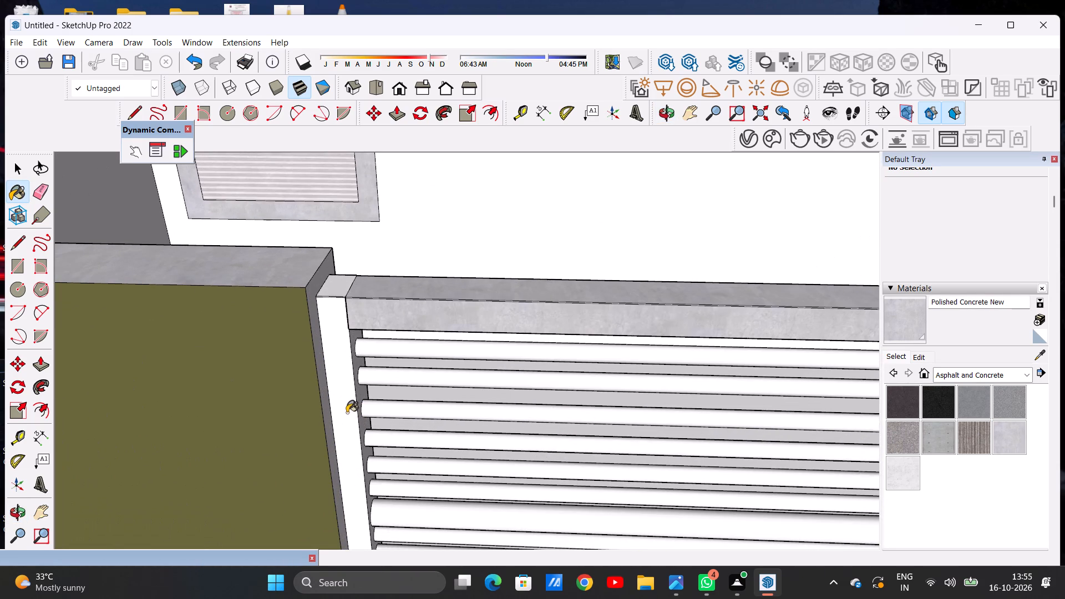
pyautogui.click(328, 292)
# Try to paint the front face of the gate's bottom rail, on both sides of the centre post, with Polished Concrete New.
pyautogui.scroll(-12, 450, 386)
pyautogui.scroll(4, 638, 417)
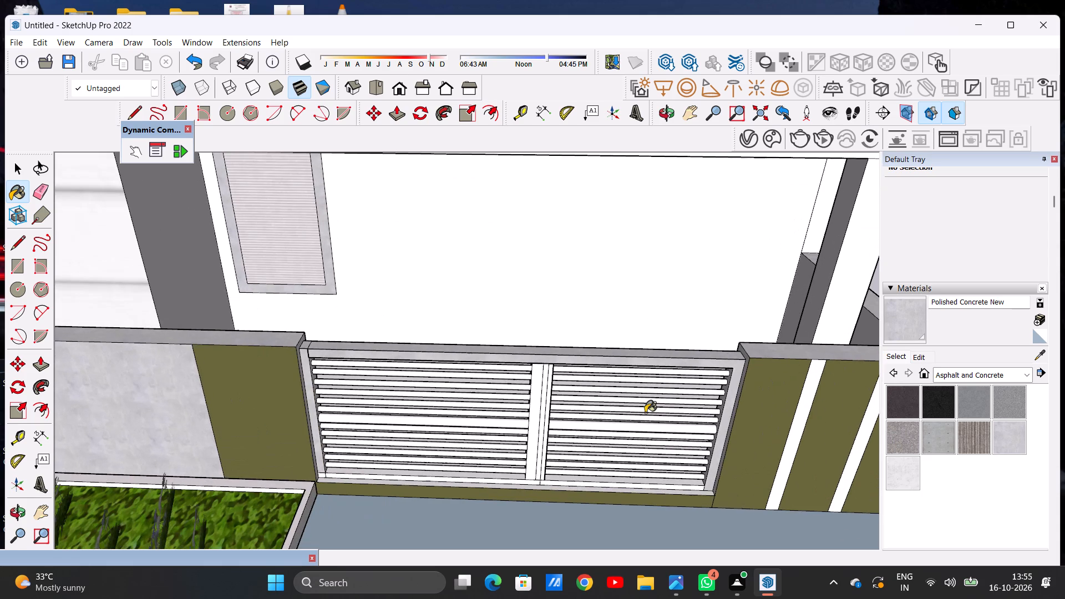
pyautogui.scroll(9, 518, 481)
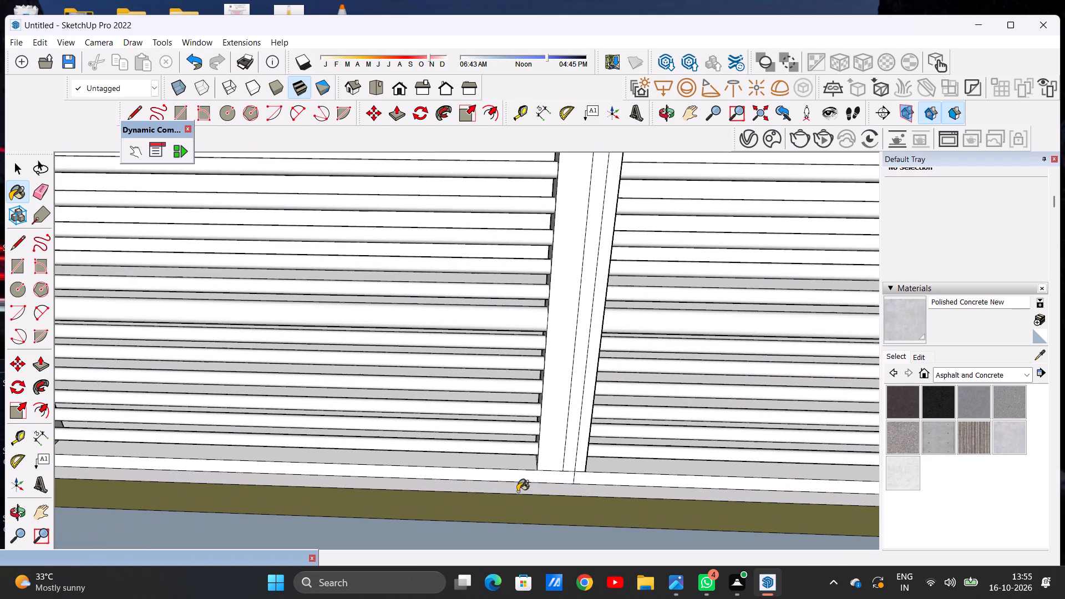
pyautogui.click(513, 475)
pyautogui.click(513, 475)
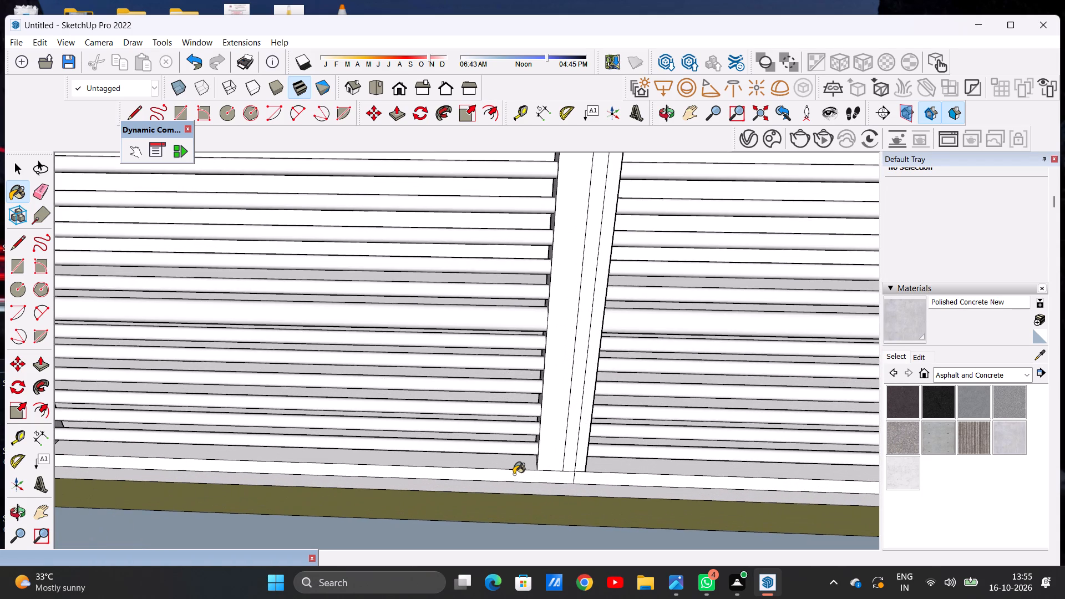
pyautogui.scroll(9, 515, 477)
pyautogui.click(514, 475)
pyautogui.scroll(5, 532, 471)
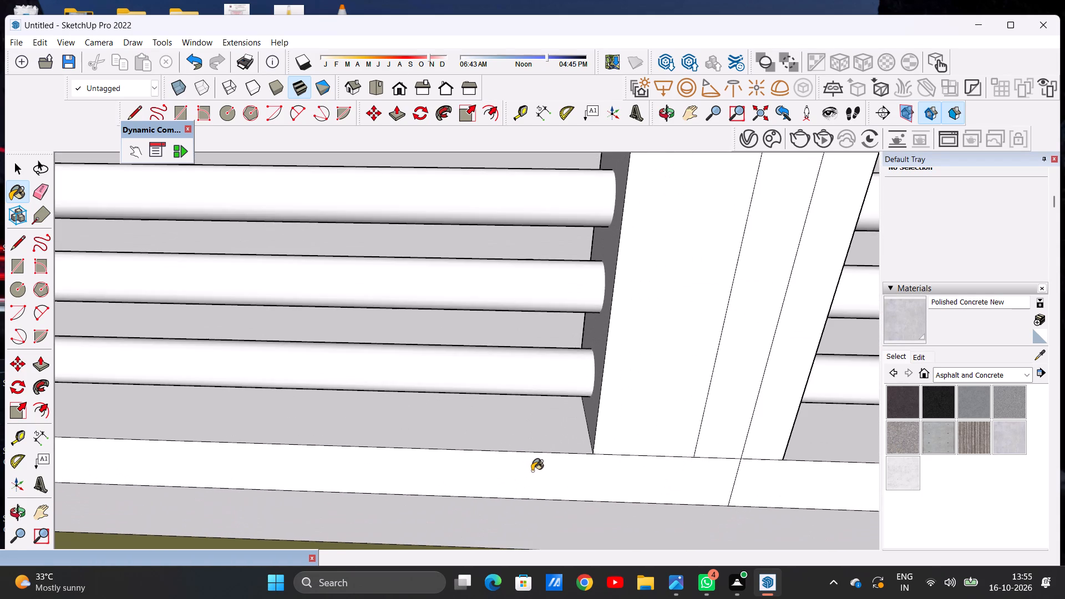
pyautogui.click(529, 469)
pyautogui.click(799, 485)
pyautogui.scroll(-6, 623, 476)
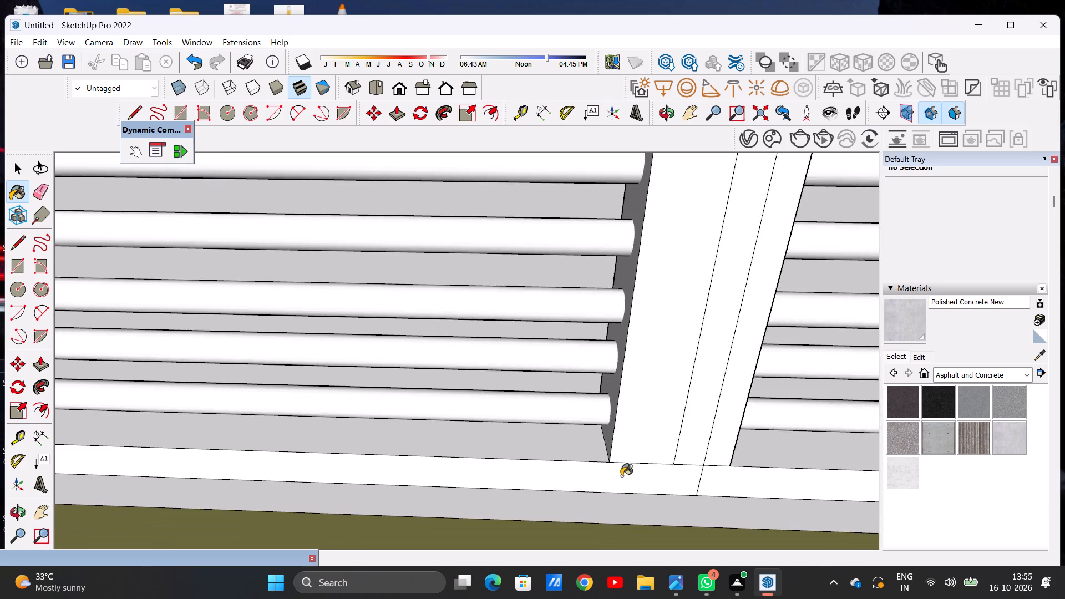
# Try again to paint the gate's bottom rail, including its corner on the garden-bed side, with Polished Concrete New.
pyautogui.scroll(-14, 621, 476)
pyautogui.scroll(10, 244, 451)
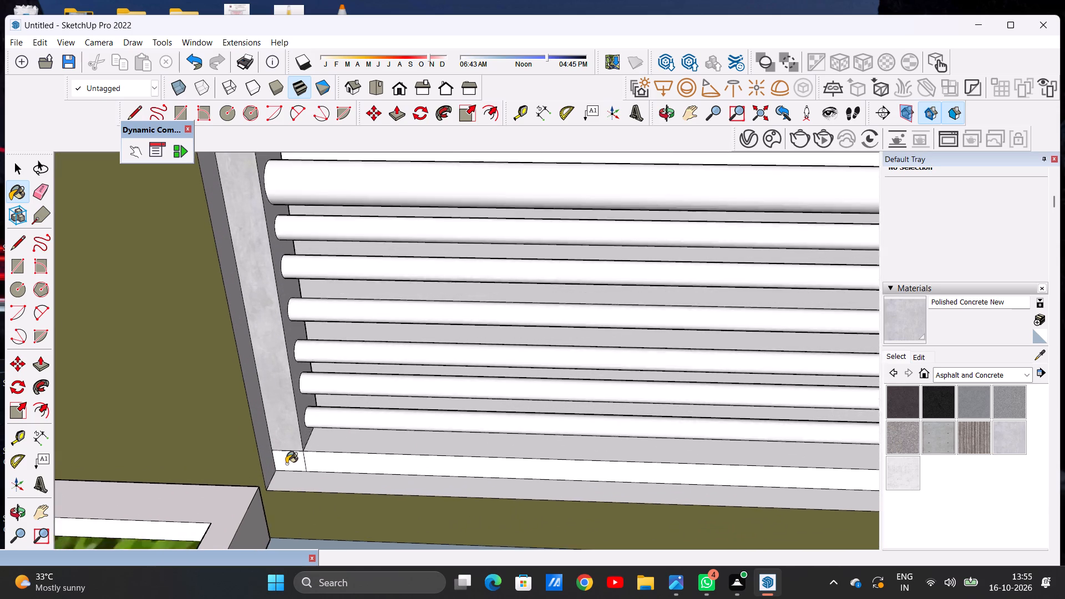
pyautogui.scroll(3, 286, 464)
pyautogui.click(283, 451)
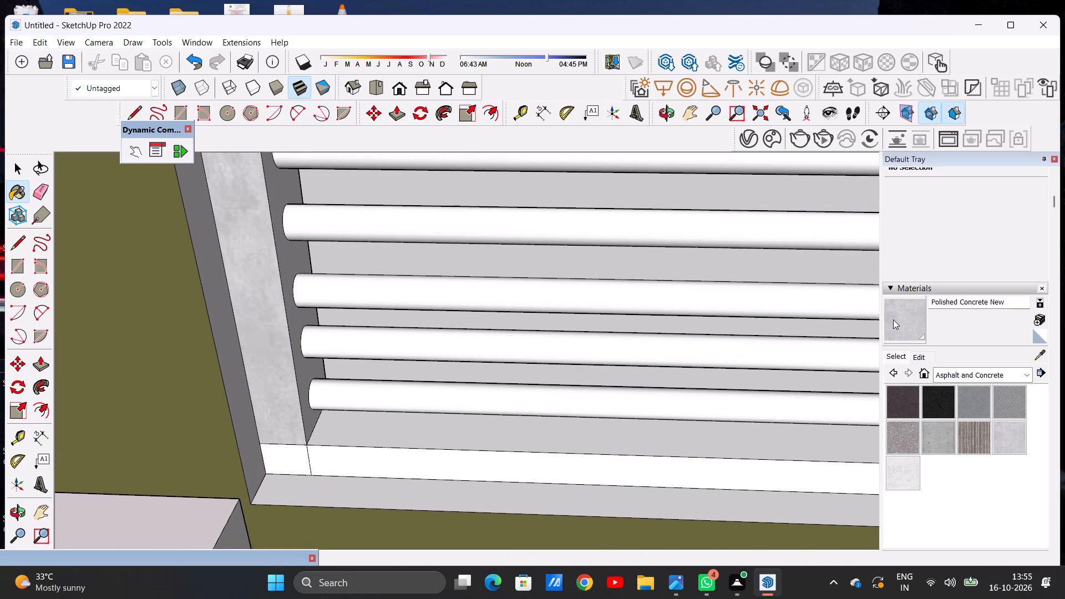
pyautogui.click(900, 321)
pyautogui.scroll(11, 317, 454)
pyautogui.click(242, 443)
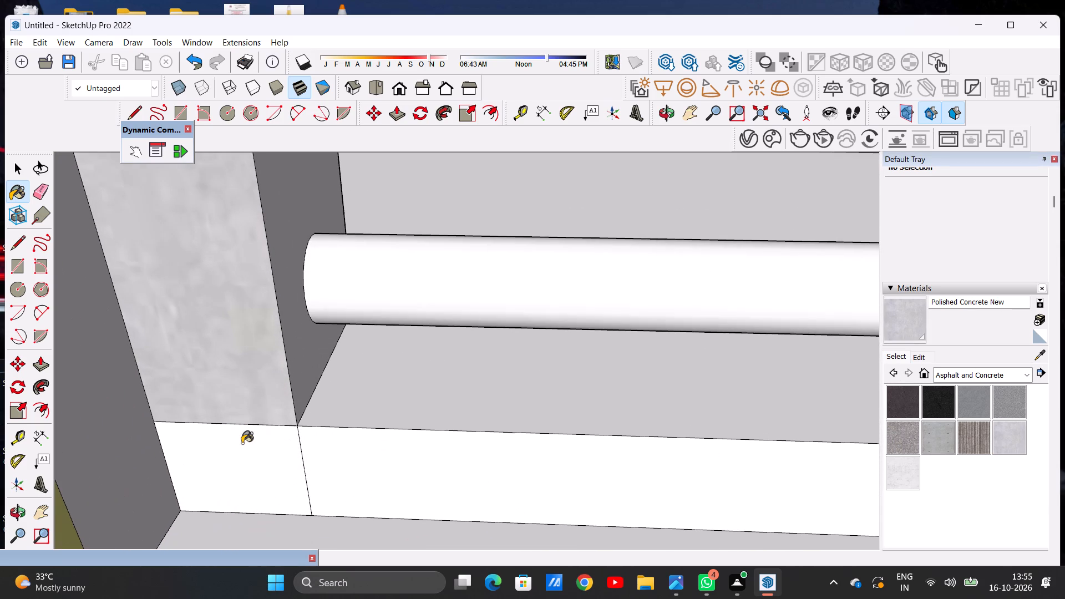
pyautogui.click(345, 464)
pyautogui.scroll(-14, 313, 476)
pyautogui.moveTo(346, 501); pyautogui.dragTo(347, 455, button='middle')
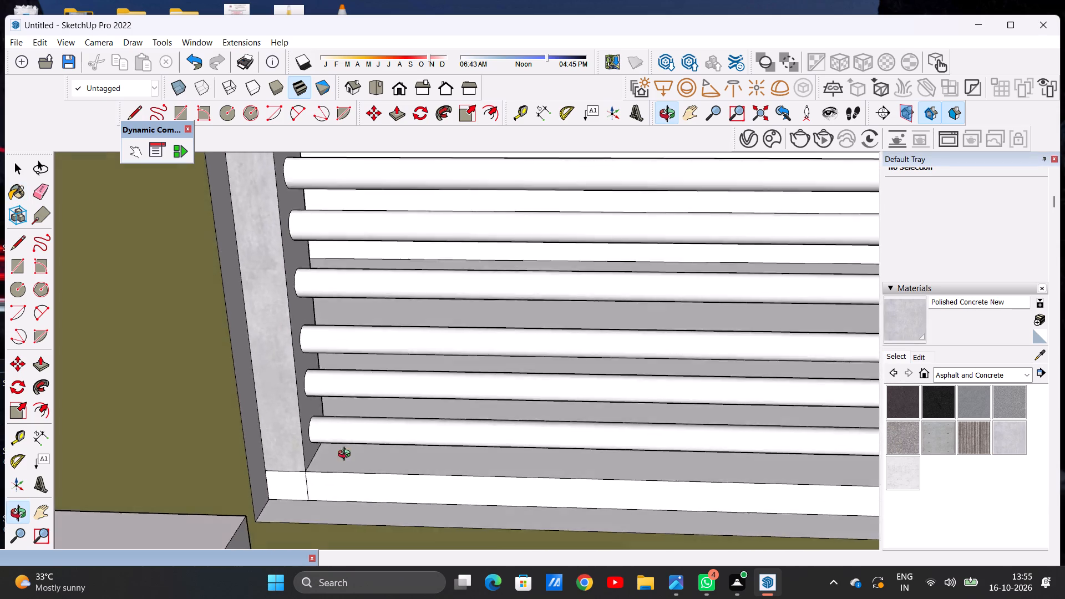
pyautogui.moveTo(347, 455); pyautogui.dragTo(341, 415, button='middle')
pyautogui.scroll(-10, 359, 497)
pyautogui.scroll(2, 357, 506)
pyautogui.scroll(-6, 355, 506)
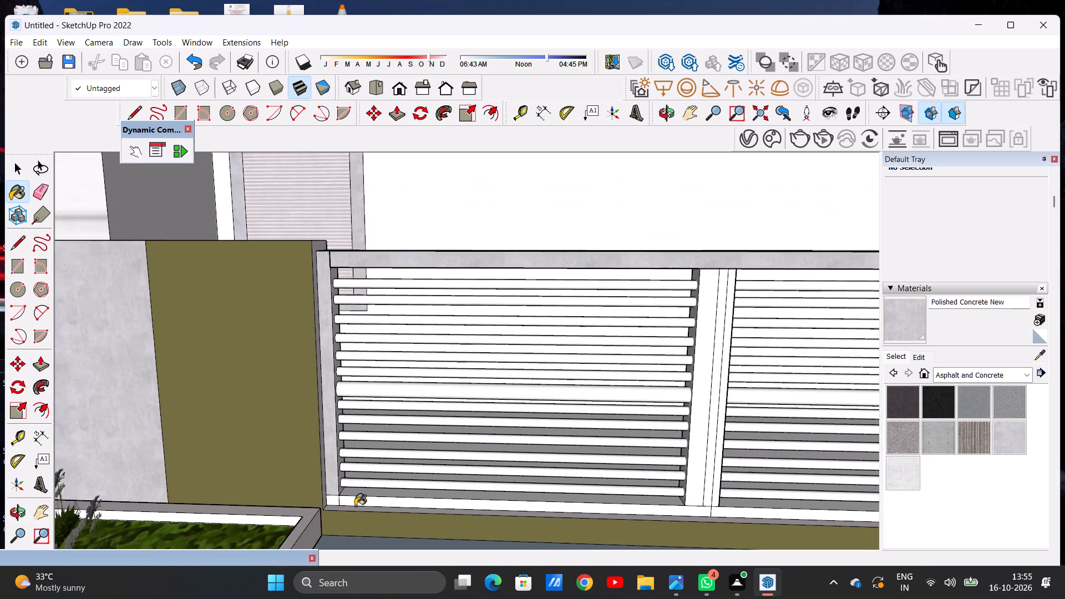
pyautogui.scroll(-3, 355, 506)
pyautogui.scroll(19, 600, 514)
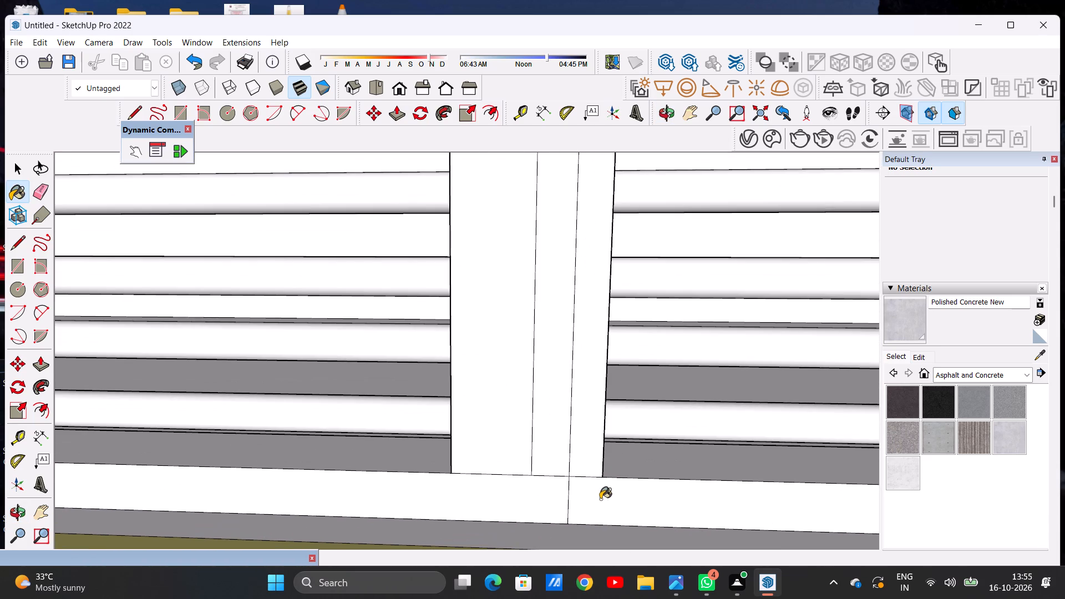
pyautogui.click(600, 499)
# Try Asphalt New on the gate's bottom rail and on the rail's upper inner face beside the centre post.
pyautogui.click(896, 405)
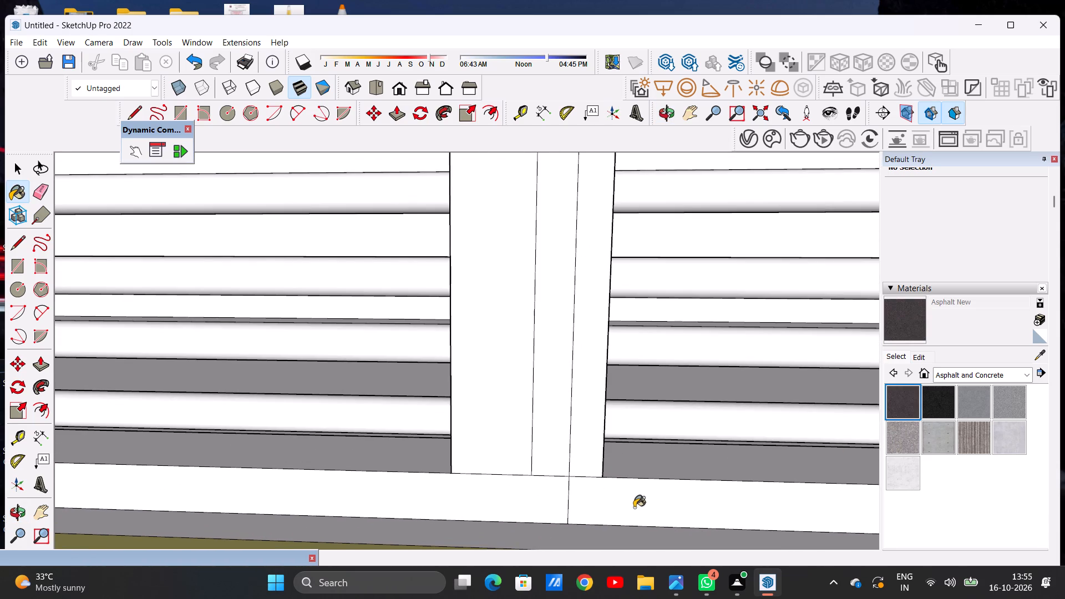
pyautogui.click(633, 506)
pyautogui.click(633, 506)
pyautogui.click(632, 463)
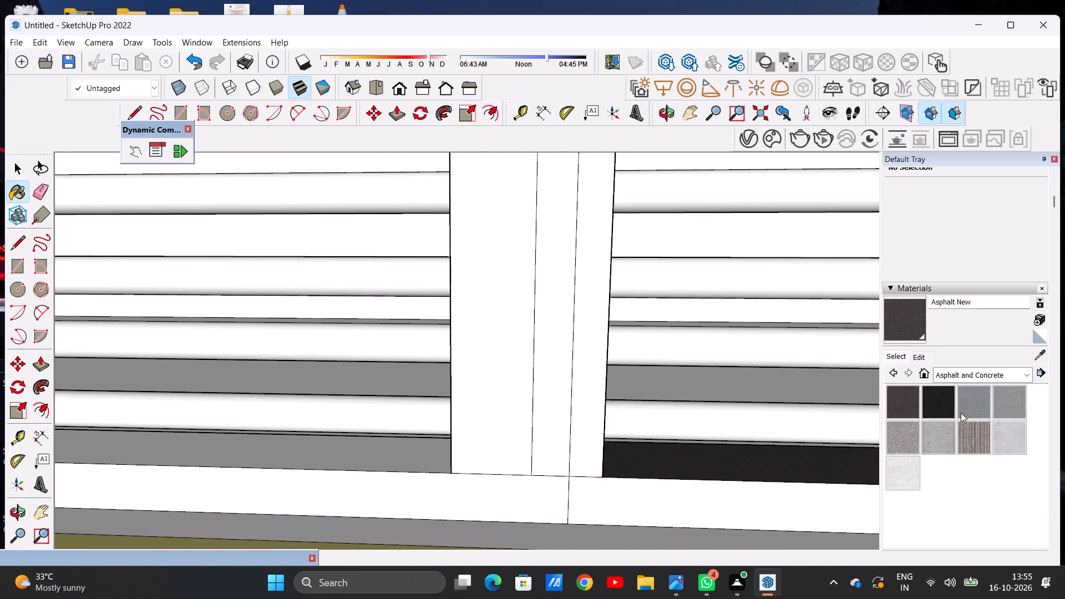
# Paint the bottom rail's upper inner faces on both sides of the gate's centre post with Polished Concrete New.
pyautogui.click(1005, 423)
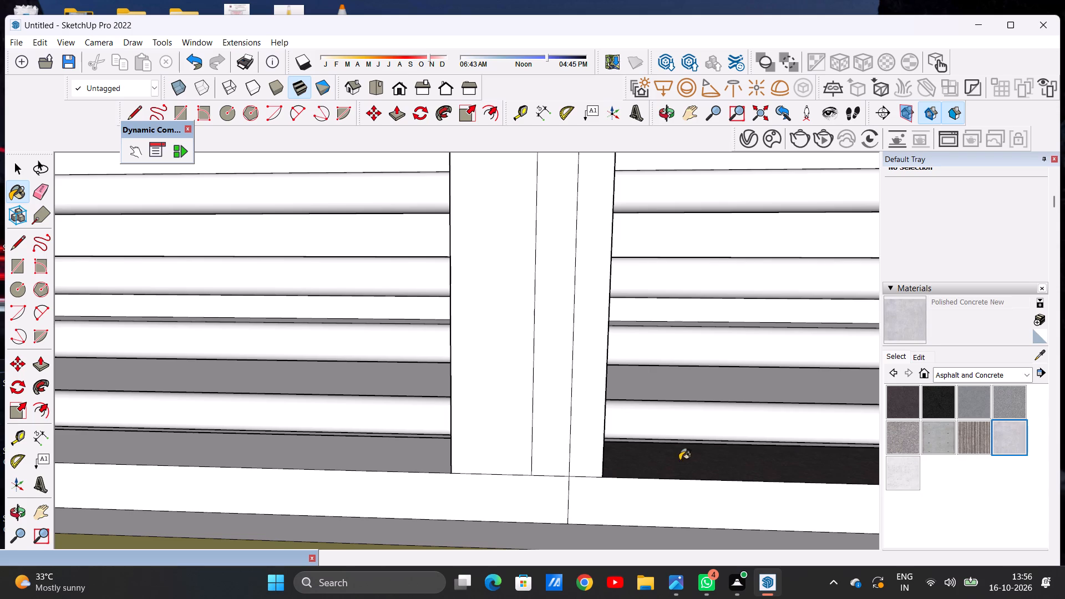
pyautogui.click(654, 462)
pyautogui.click(425, 458)
# Paint the underside of the gate's top rail with Polished Concrete New.
pyautogui.scroll(-5, 539, 462)
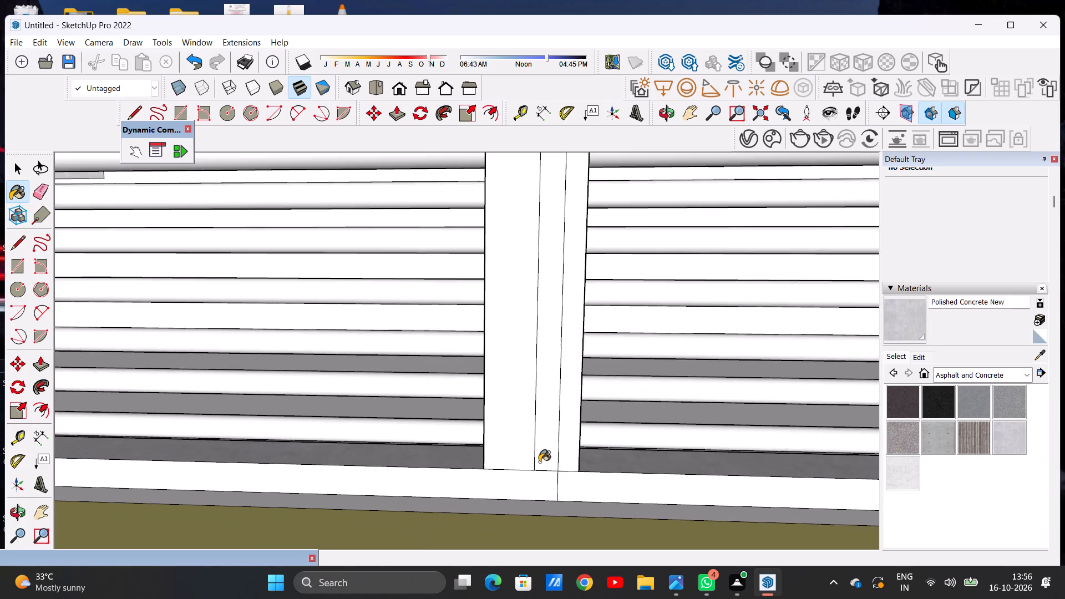
pyautogui.scroll(-18, 539, 462)
pyautogui.scroll(8, 532, 316)
pyautogui.scroll(4, 499, 248)
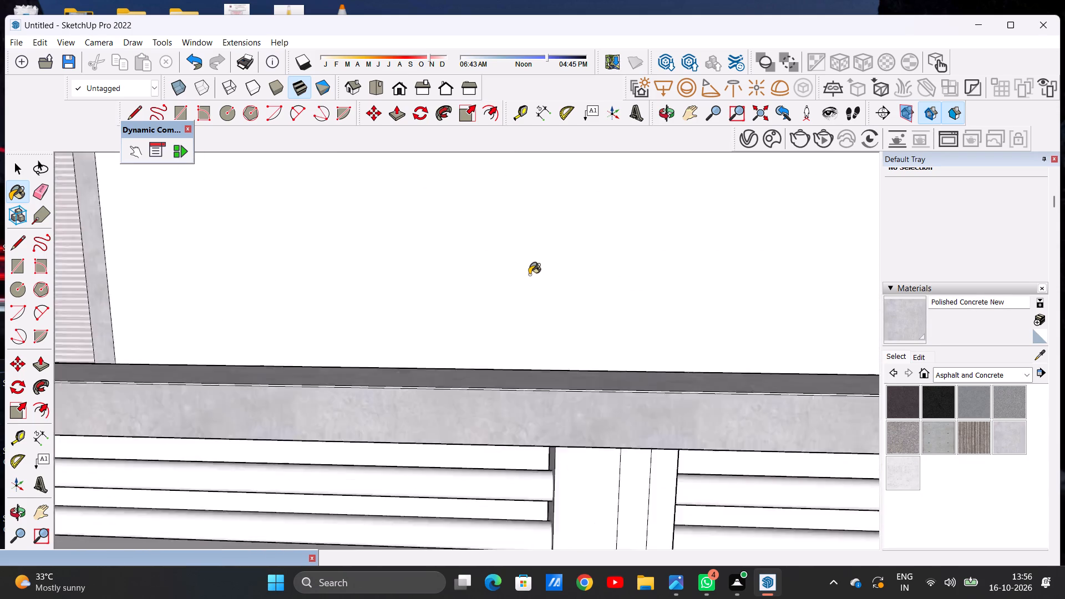
pyautogui.scroll(1, 529, 275)
pyautogui.scroll(-8, 531, 240)
pyautogui.moveTo(539, 322); pyautogui.dragTo(548, 225, button='middle')
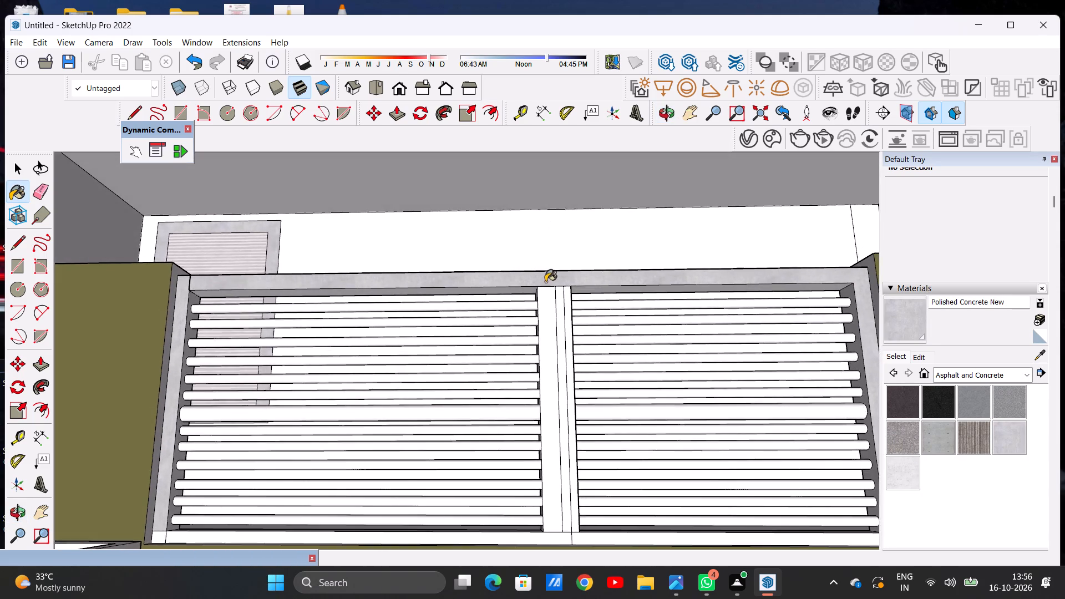
pyautogui.scroll(8, 547, 287)
pyautogui.scroll(-1, 534, 300)
pyautogui.scroll(4, 534, 300)
pyautogui.click(489, 287)
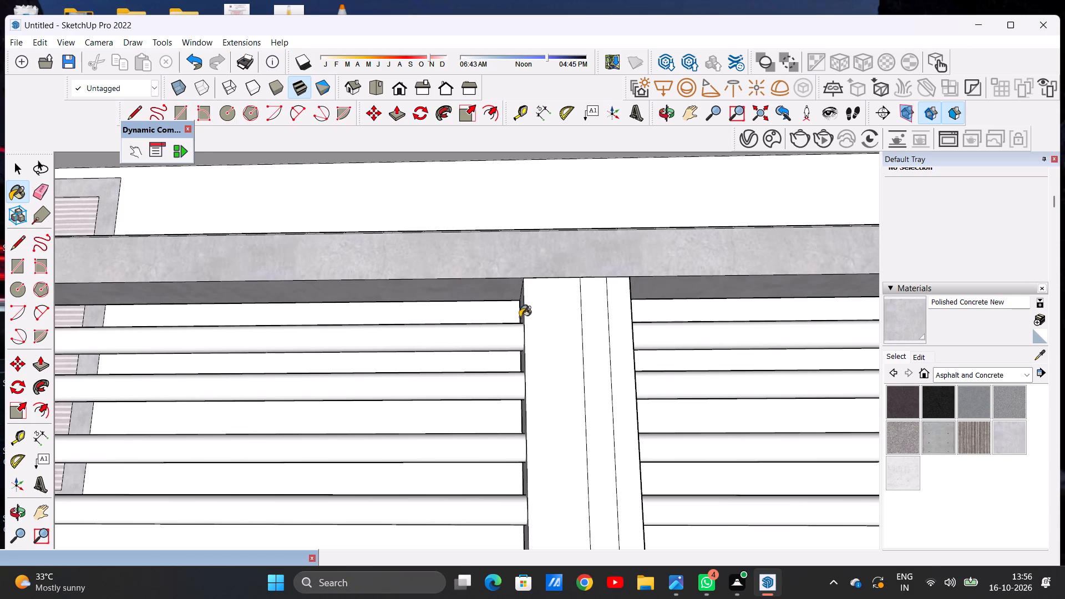
# Paint the gate's thick middle horizontal bar with Concrete Form 4x8.
pyautogui.scroll(-16, 517, 321)
pyautogui.moveTo(546, 331); pyautogui.dragTo(581, 439, button='middle')
pyautogui.scroll(4, 664, 415)
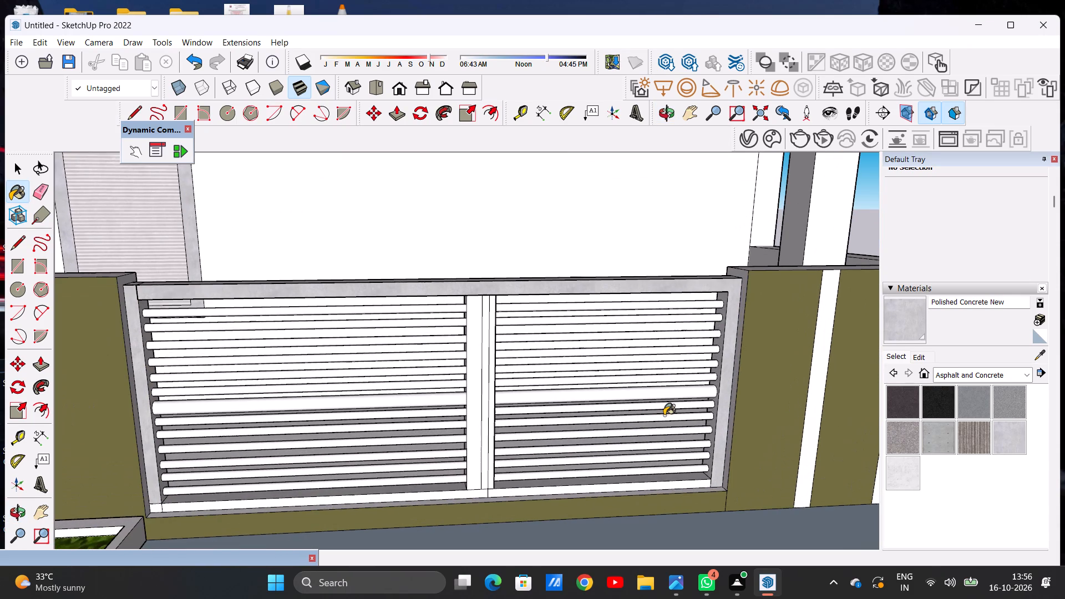
pyautogui.click(936, 440)
pyautogui.scroll(6, 508, 396)
pyautogui.scroll(-1, 508, 396)
pyautogui.scroll(1, 499, 398)
pyautogui.scroll(-1, 499, 398)
pyautogui.scroll(4, 499, 398)
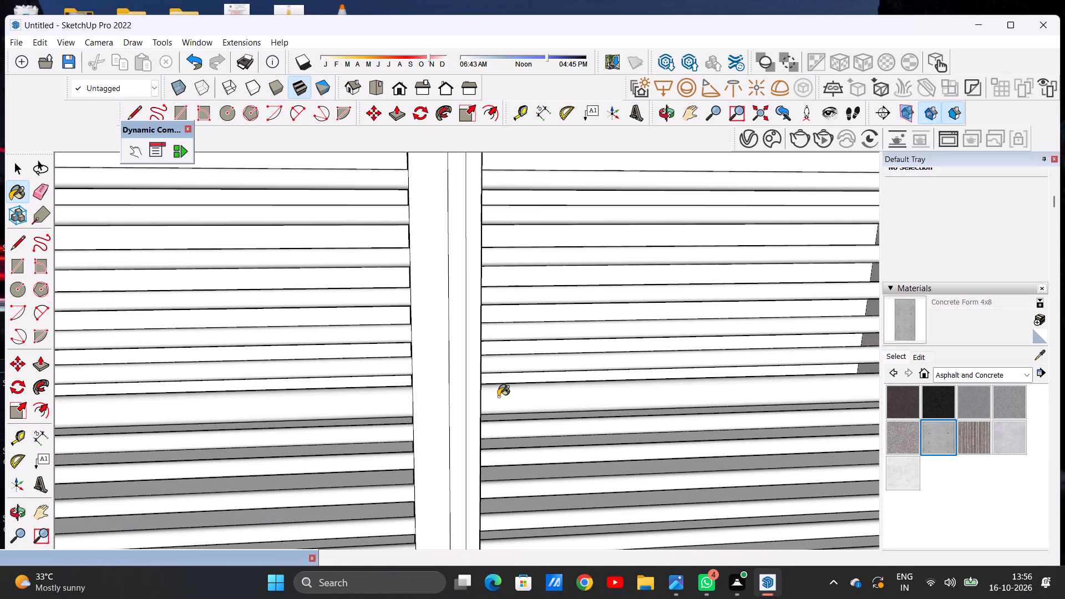
pyautogui.click(498, 397)
# Paint the gate's thin horizontal bars above the thick middle bar with Polished Concrete Old.
pyautogui.scroll(-8, 547, 409)
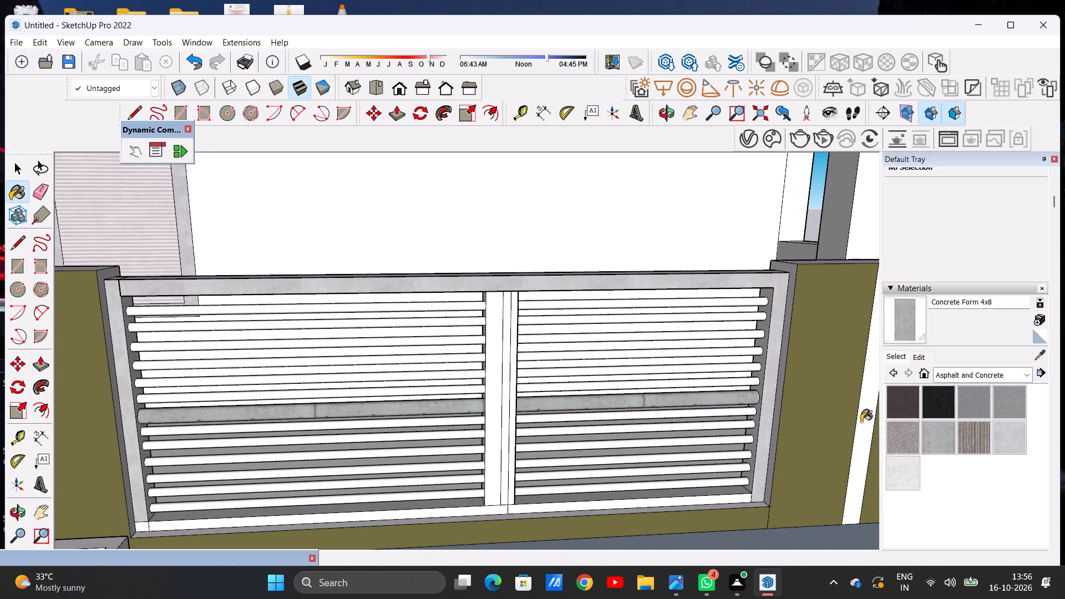
pyautogui.click(899, 468)
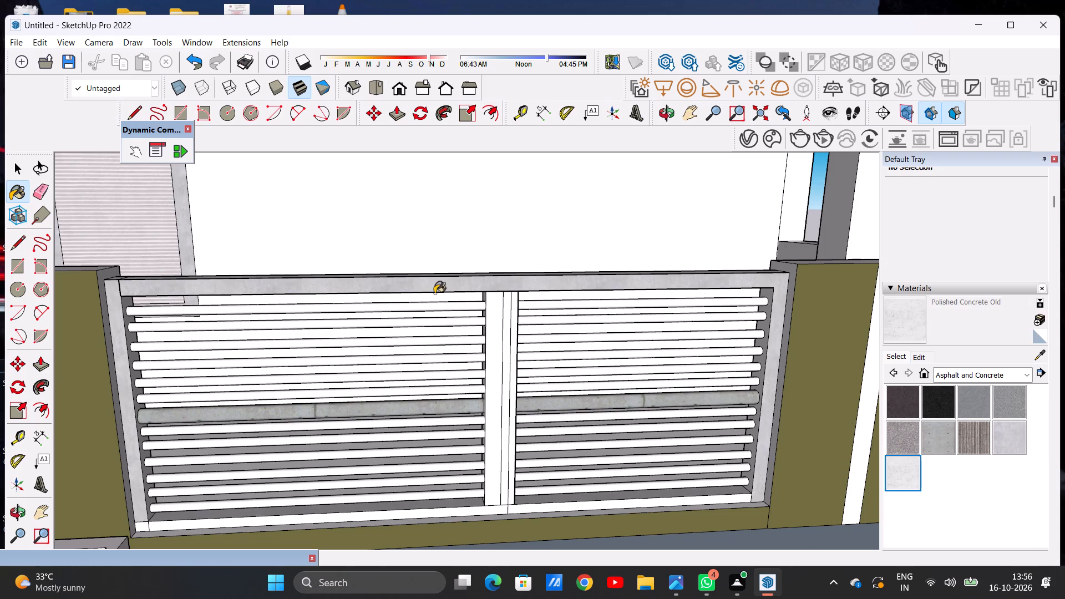
pyautogui.scroll(2, 531, 295)
pyautogui.scroll(-1, 532, 295)
pyautogui.scroll(8, 532, 295)
pyautogui.scroll(-10, 523, 306)
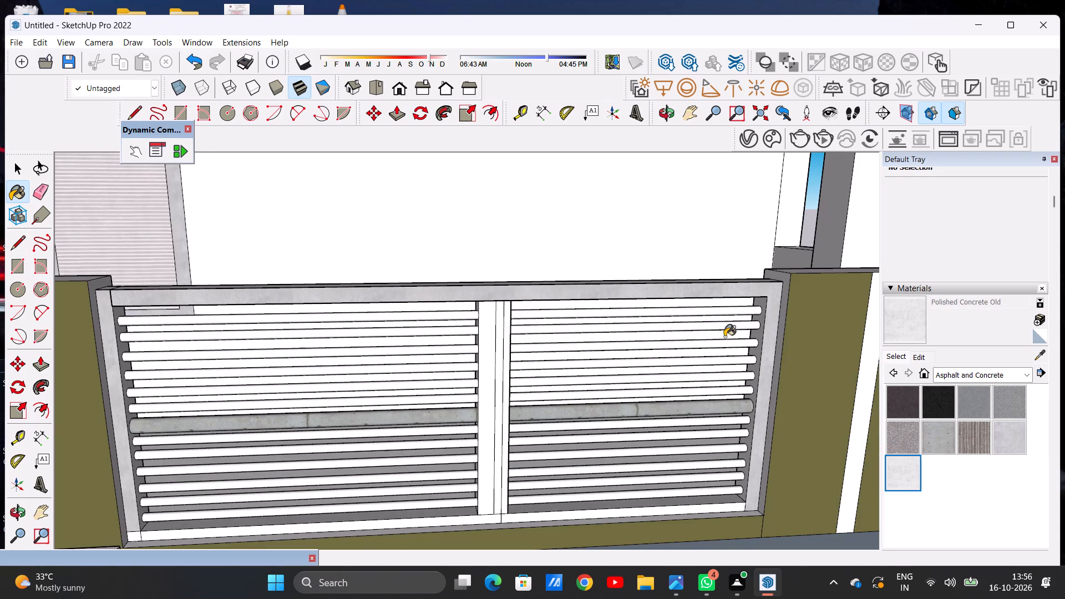
pyautogui.scroll(10, 755, 317)
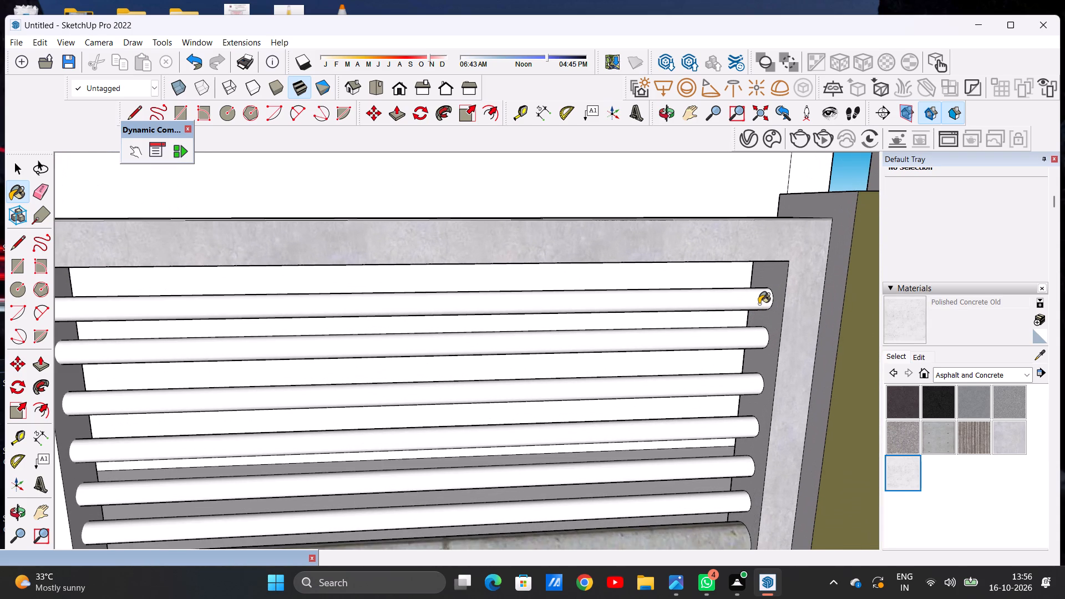
pyautogui.click(759, 304)
pyautogui.click(731, 341)
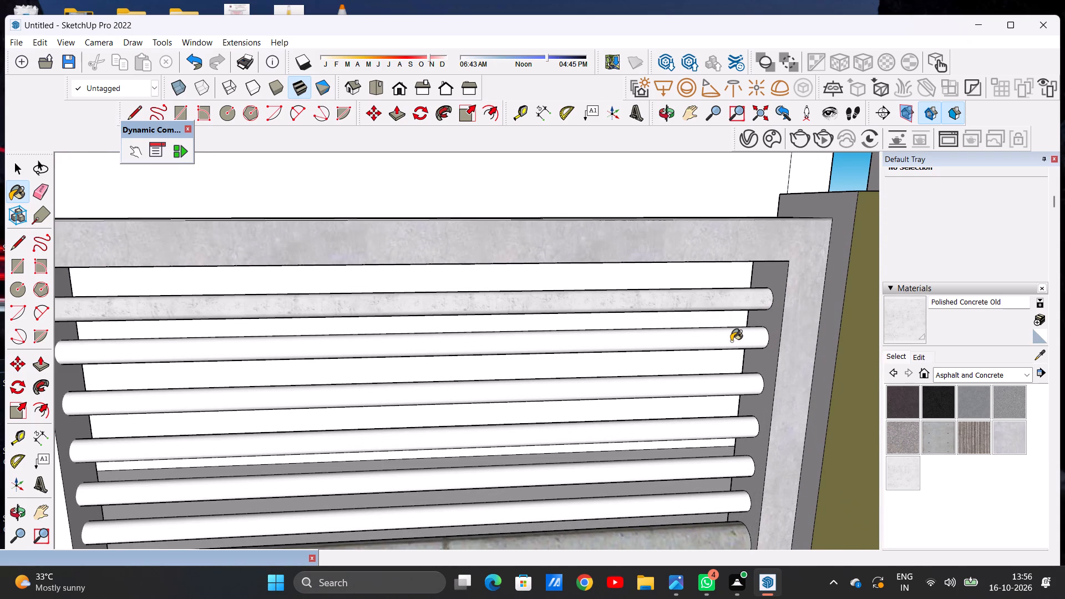
pyautogui.scroll(3, 723, 453)
pyautogui.scroll(-3, 723, 454)
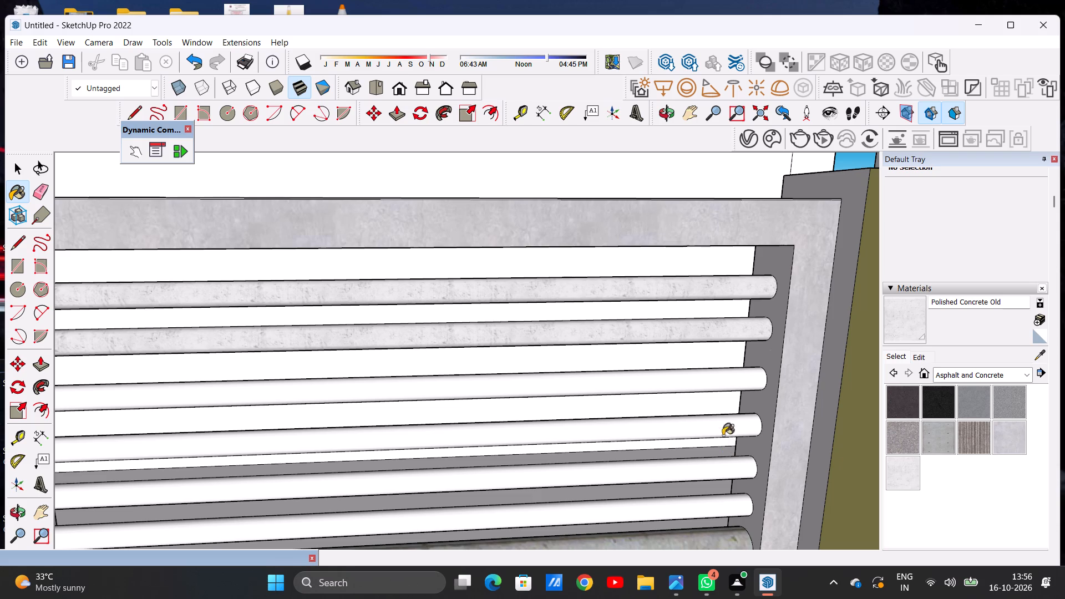
pyautogui.click(701, 378)
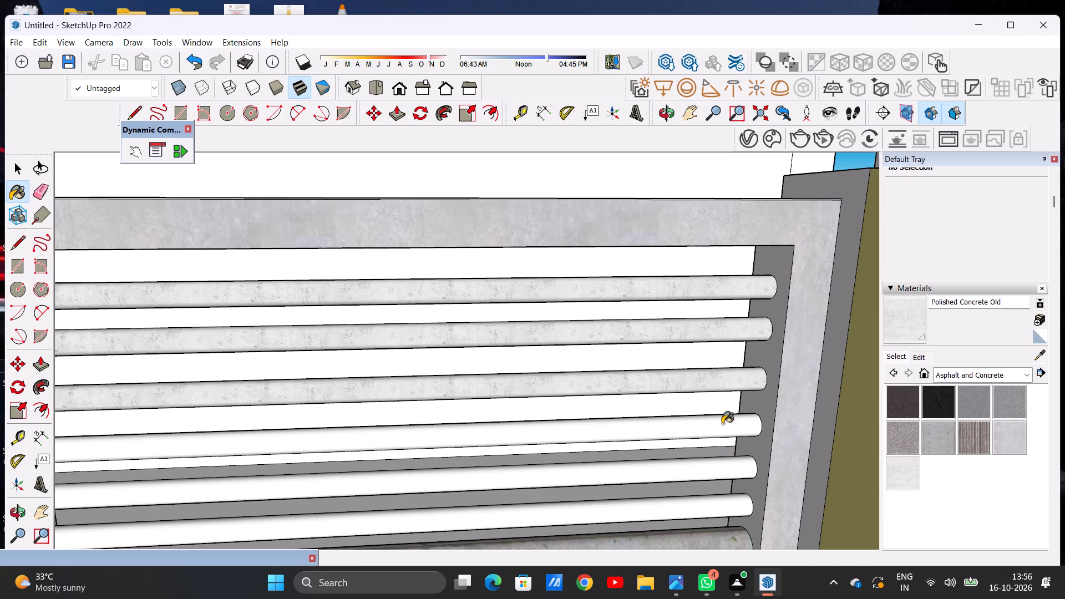
pyautogui.click(718, 425)
pyautogui.click(732, 466)
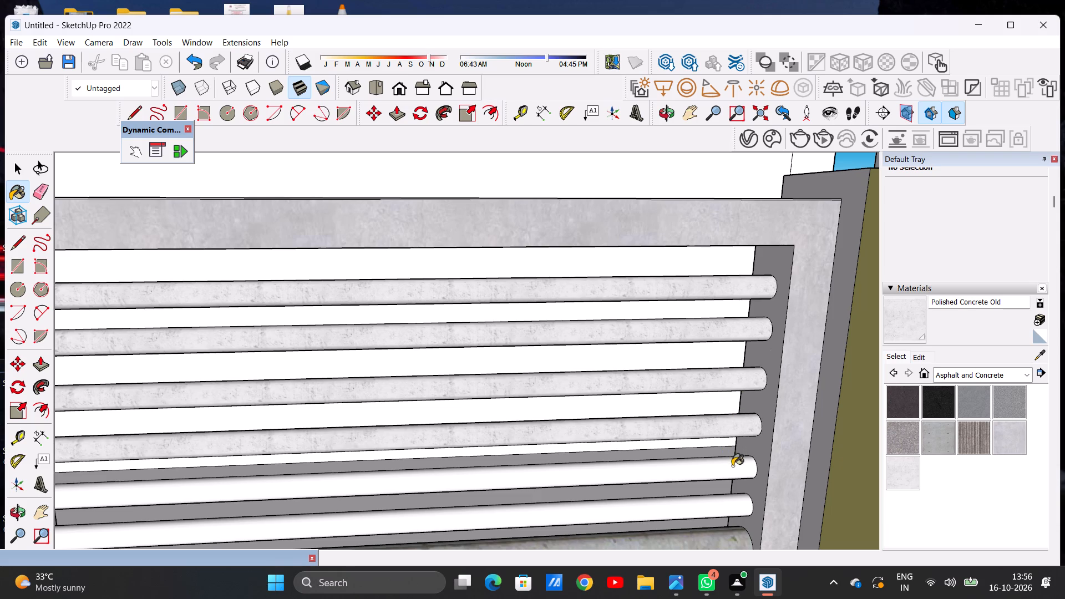
pyautogui.scroll(-6, 720, 359)
pyautogui.scroll(1, 723, 456)
pyautogui.scroll(-1, 723, 456)
pyautogui.scroll(8, 723, 456)
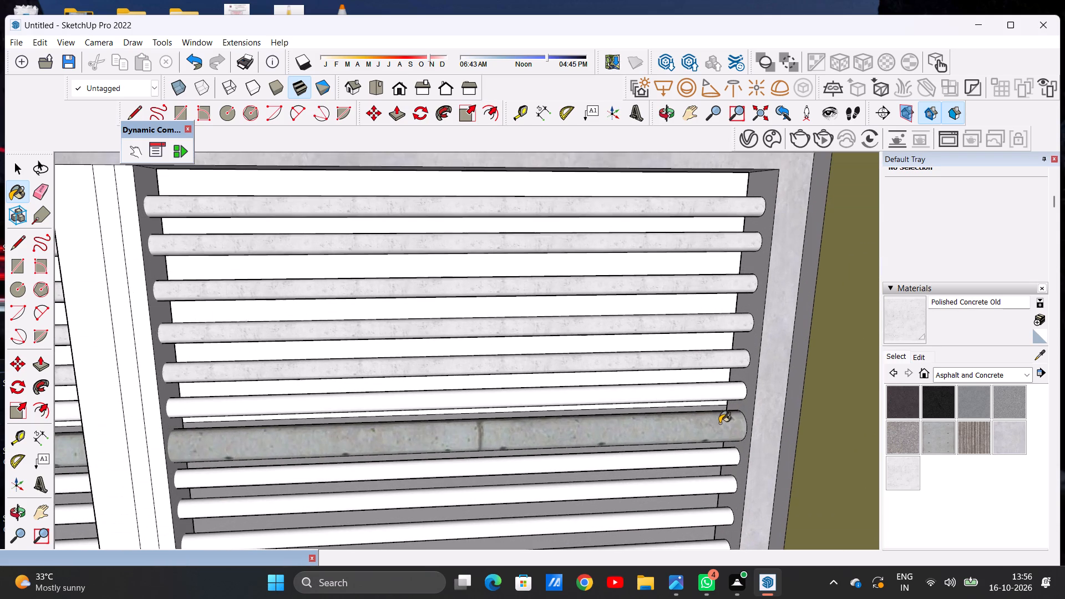
pyautogui.click(707, 391)
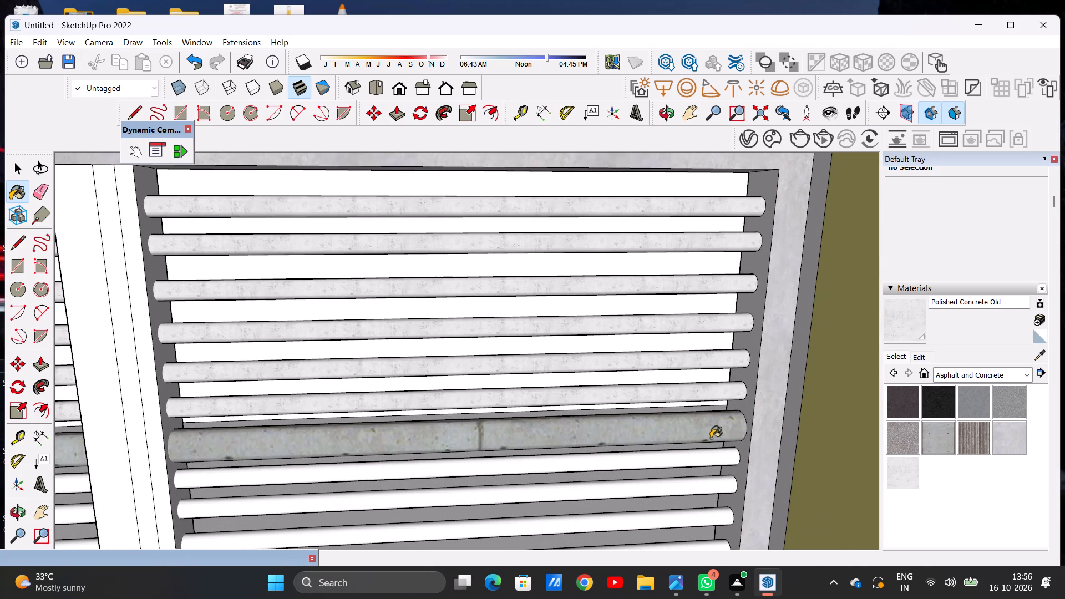
# Paint the gate's thin horizontal bars below the thick middle bar with Polished Concrete Old.
pyautogui.click(707, 453)
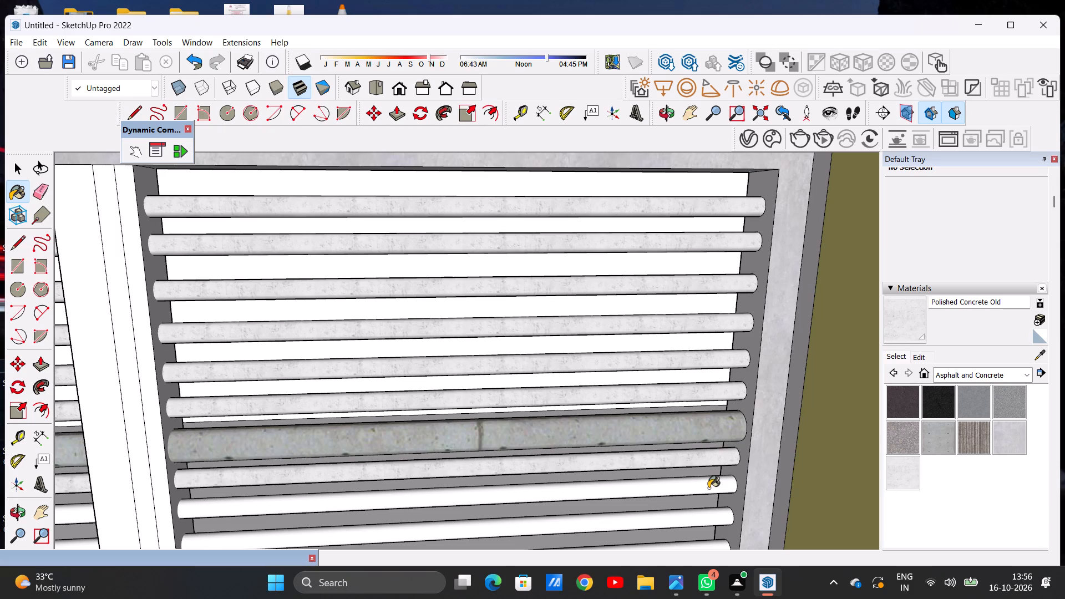
pyautogui.click(708, 488)
pyautogui.scroll(-8, 723, 364)
pyautogui.scroll(12, 698, 476)
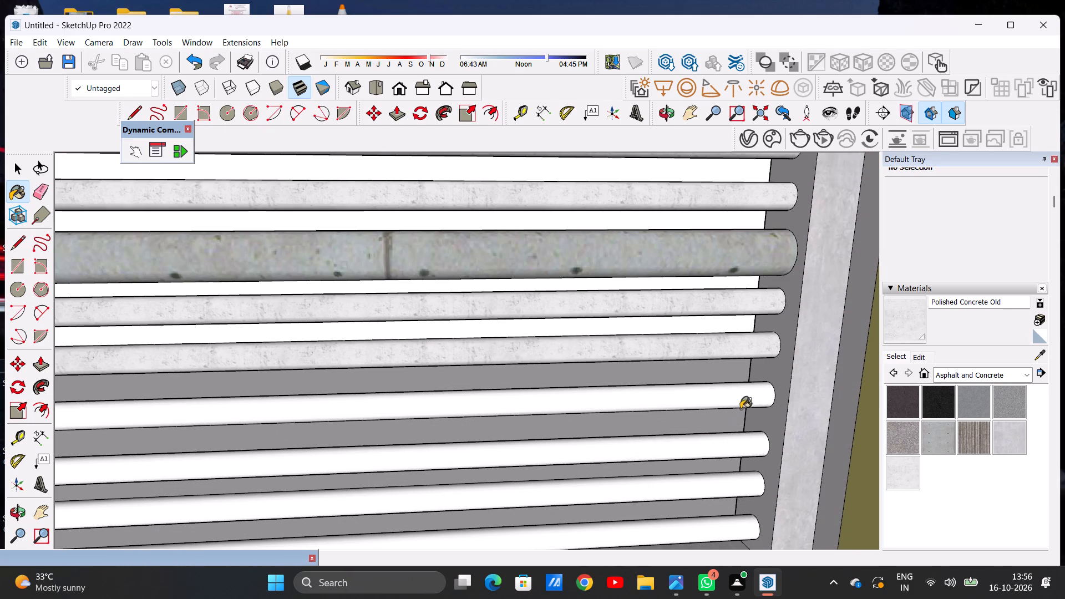
pyautogui.click(729, 399)
pyautogui.click(733, 446)
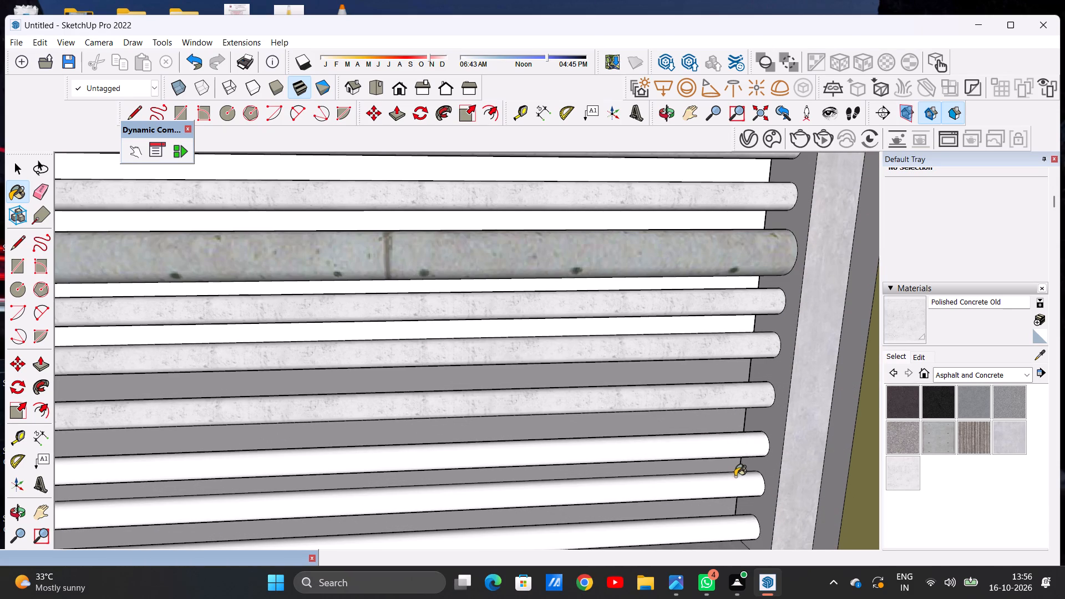
pyautogui.click(728, 486)
pyautogui.click(730, 528)
pyautogui.scroll(-5, 736, 409)
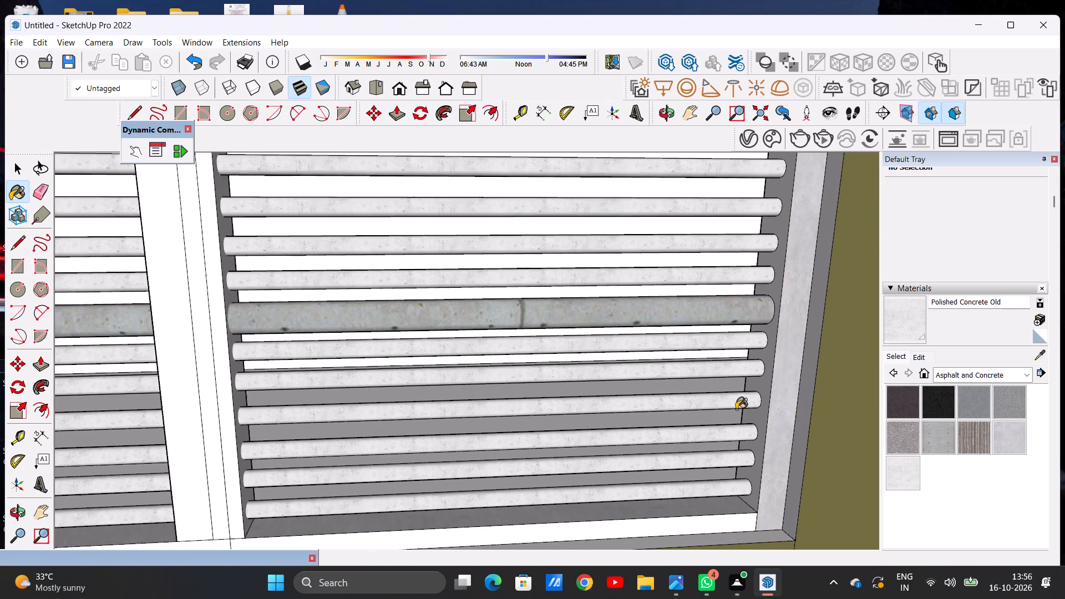
# Inspect the bars on both sides of the gate's centre post for unpainted faces and leave the Paint tool.
pyautogui.scroll(-12, 736, 409)
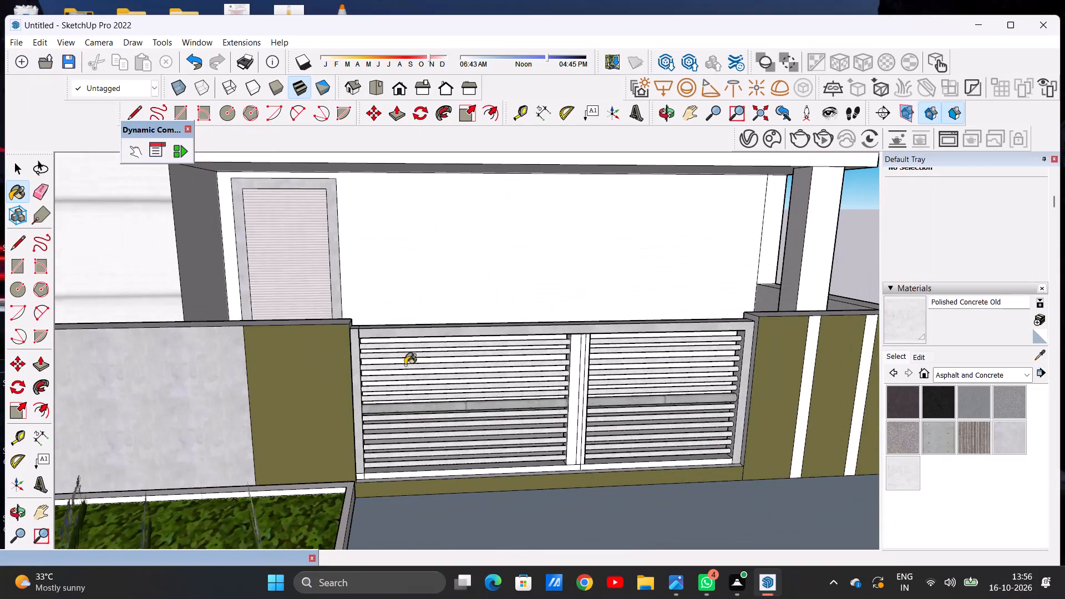
pyautogui.scroll(5, 541, 351)
pyautogui.moveTo(545, 368); pyautogui.dragTo(414, 333, button='middle')
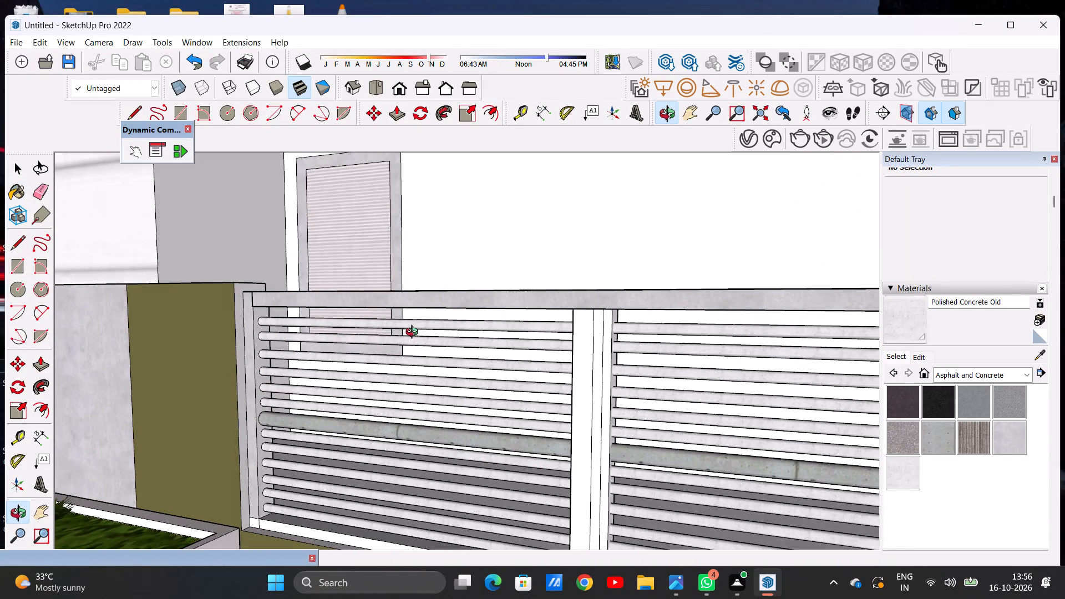
pyautogui.moveTo(414, 333); pyautogui.dragTo(413, 341, button='middle')
pyautogui.scroll(10, 553, 344)
pyautogui.scroll(-2, 547, 317)
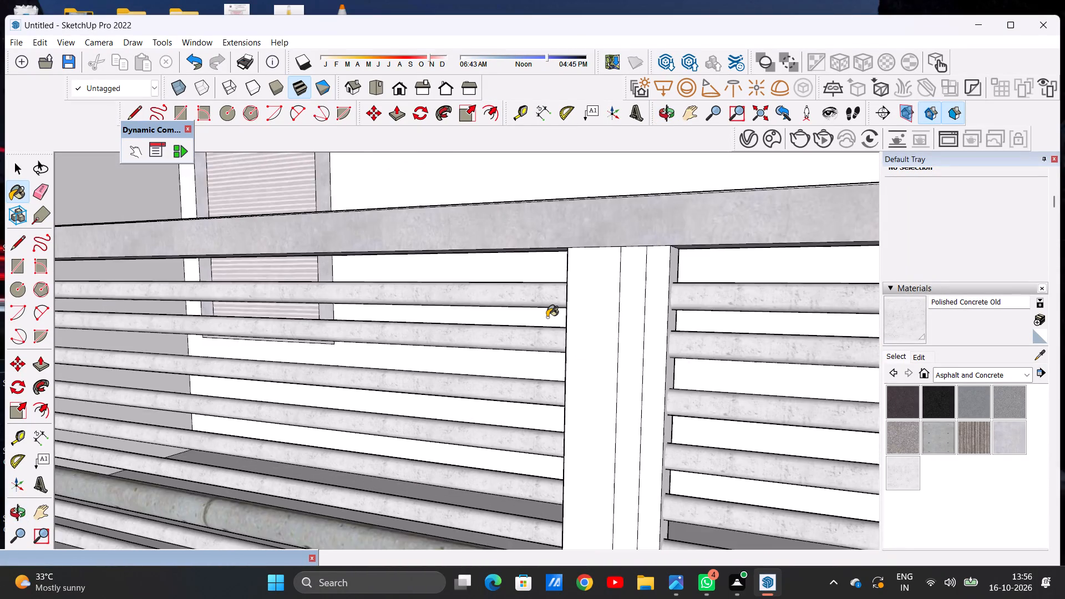
pyautogui.scroll(-11, 547, 317)
pyautogui.scroll(14, 499, 441)
pyautogui.click(506, 439)
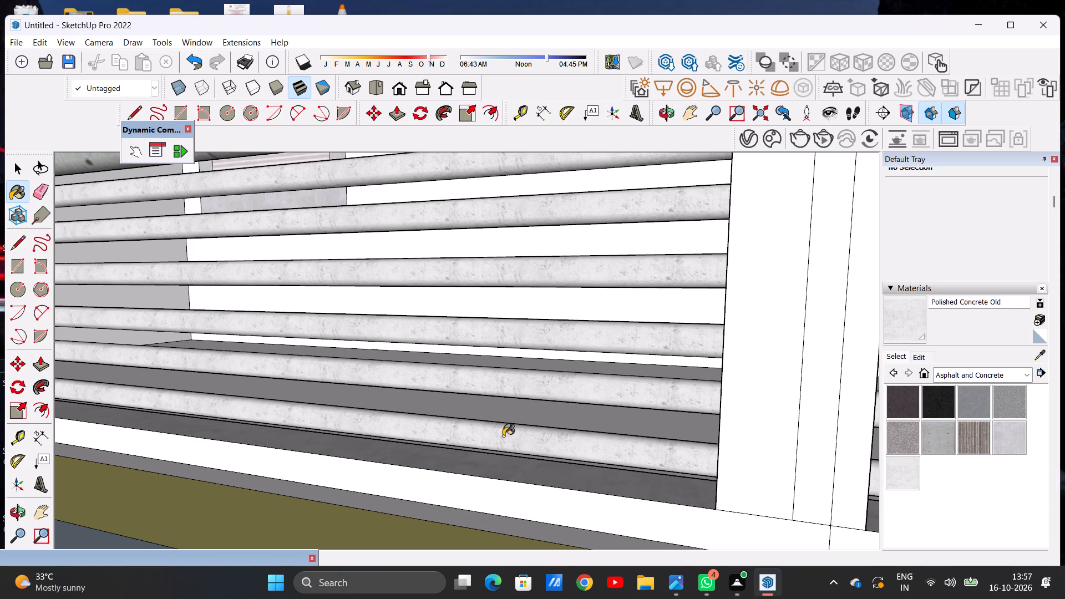
pyautogui.press('space')
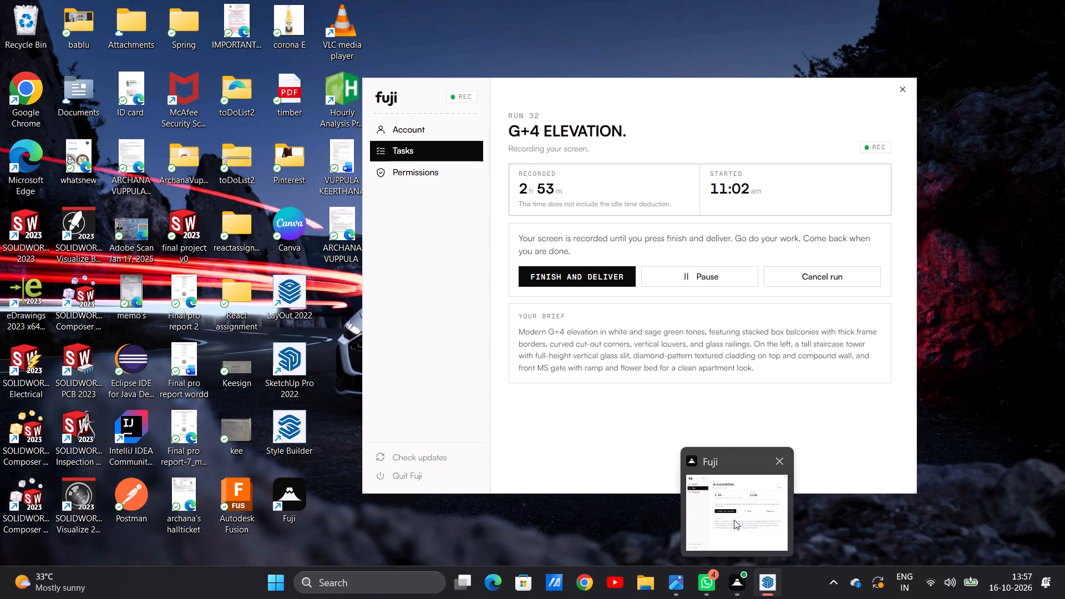
pyautogui.click(741, 521)
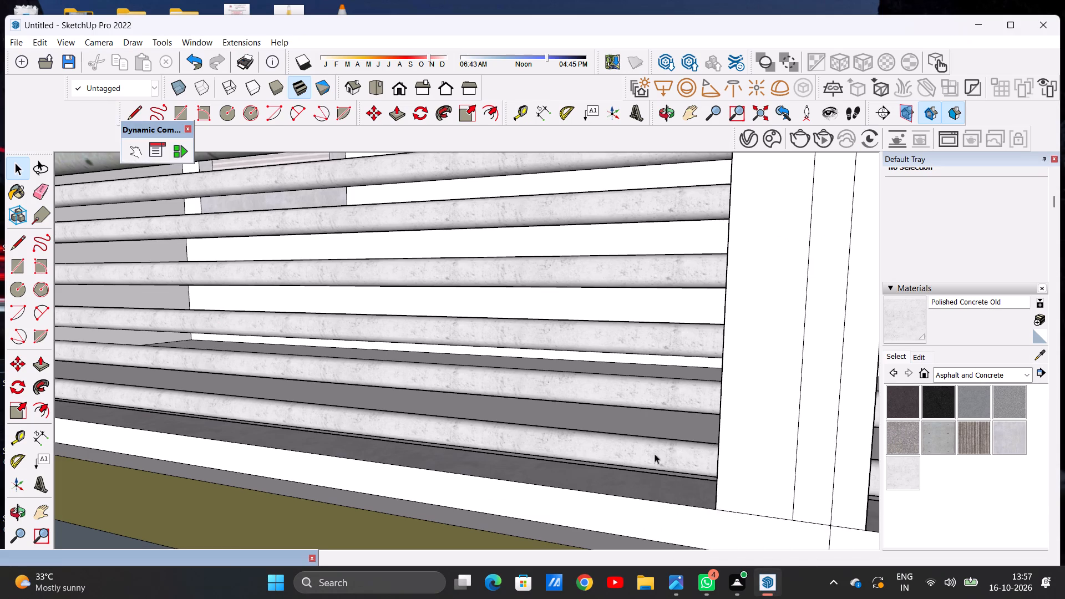
# Examine the whole building from the front and the balcony side for surfaces still lacking material.
pyautogui.scroll(-20, 587, 397)
pyautogui.scroll(-7, 587, 397)
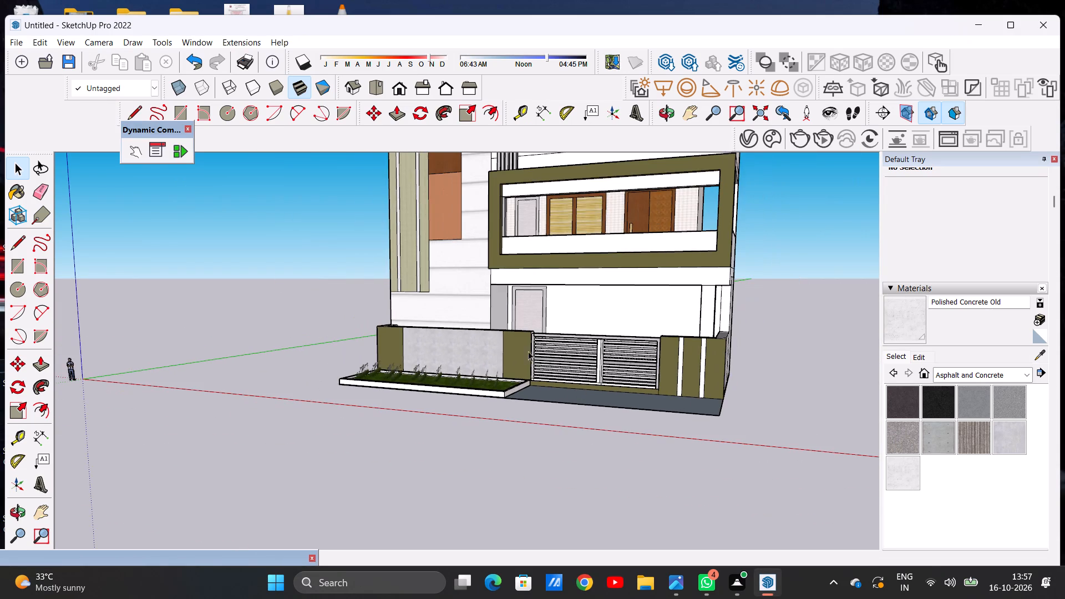
pyautogui.scroll(-6, 535, 415)
pyautogui.scroll(-10, 571, 450)
pyautogui.scroll(5, 555, 284)
pyautogui.scroll(-1, 555, 284)
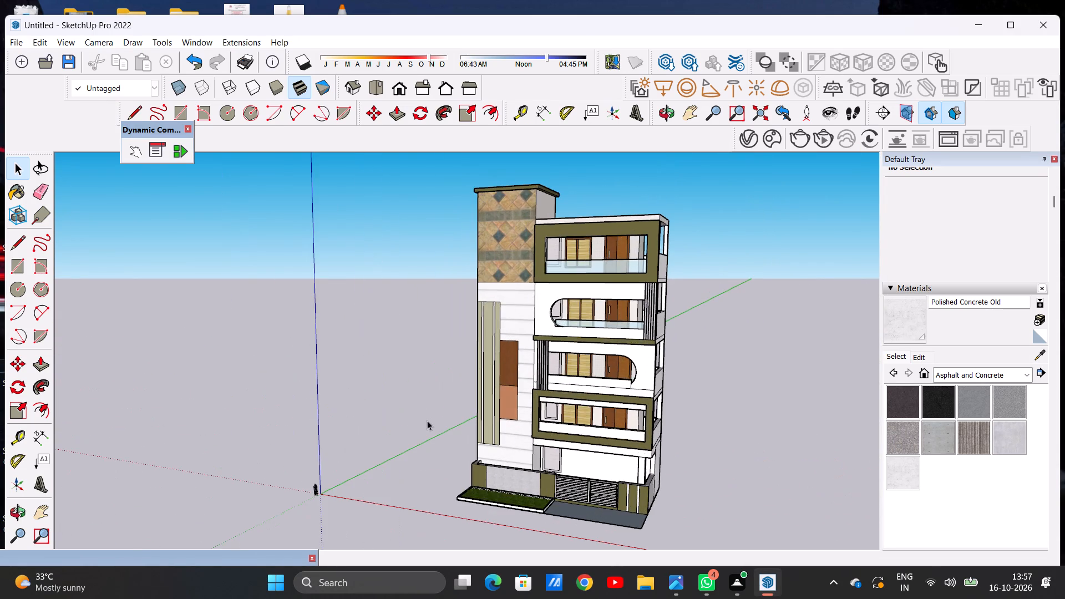
pyautogui.moveTo(436, 420); pyautogui.dragTo(569, 412, button='middle')
pyautogui.scroll(6, 493, 408)
pyautogui.moveTo(584, 414); pyautogui.dragTo(454, 383, button='middle')
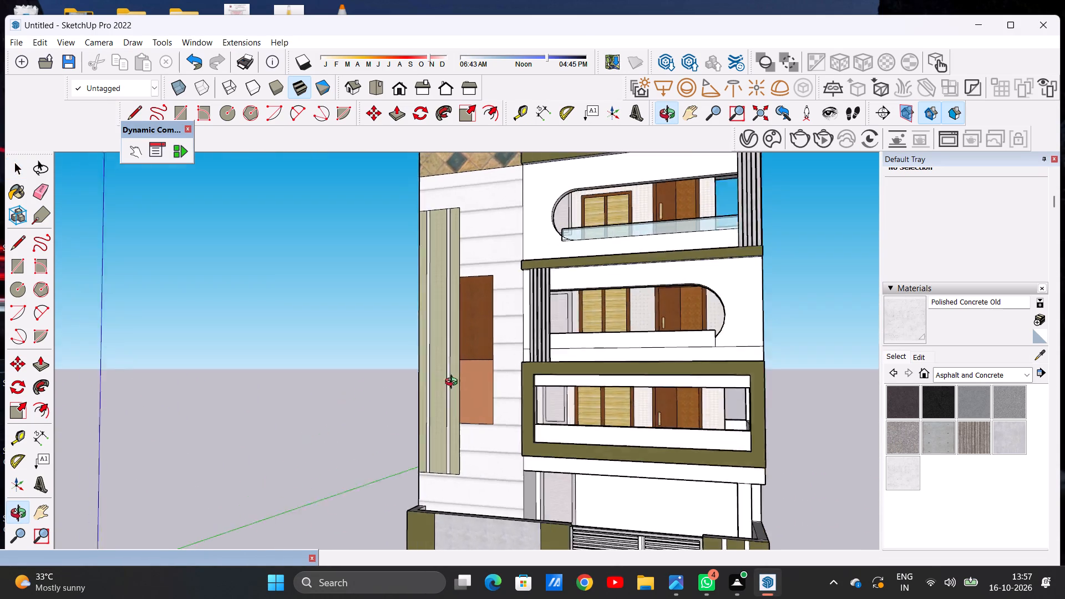
pyautogui.moveTo(454, 383); pyautogui.dragTo(290, 411, button='middle')
pyautogui.scroll(1, 504, 409)
pyautogui.scroll(-2, 504, 409)
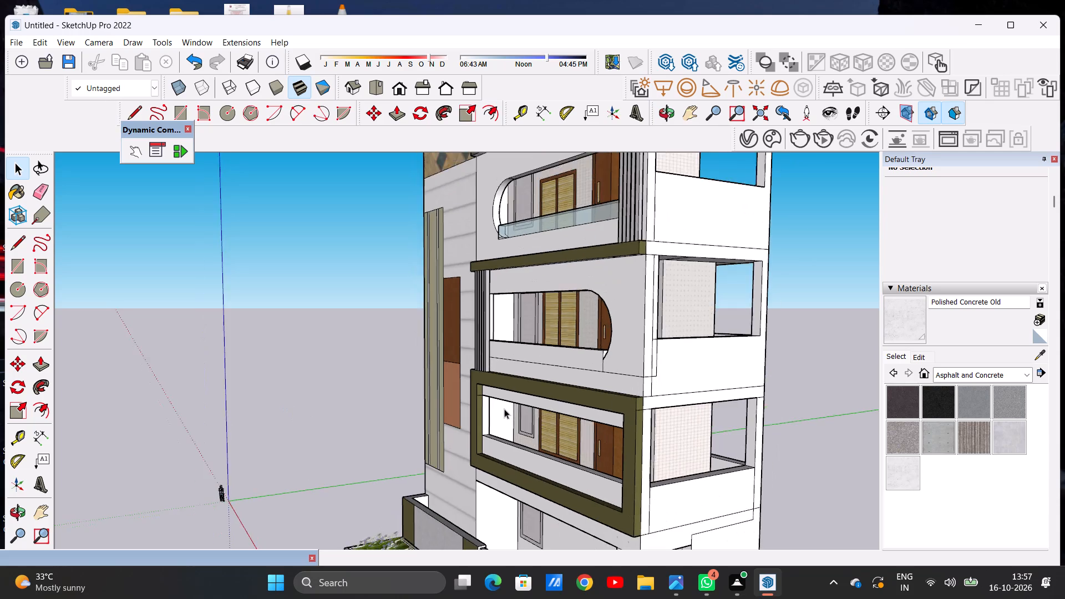
pyautogui.scroll(-5, 504, 409)
pyautogui.scroll(5, 521, 300)
pyautogui.scroll(-4, 428, 385)
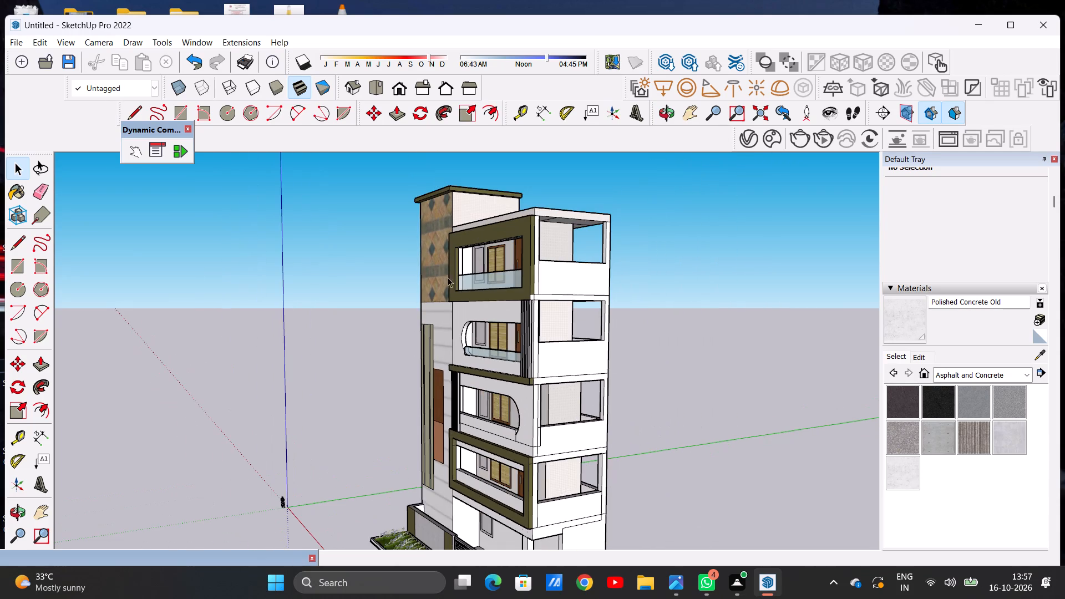
# Paint the white side wall inside the top-floor balcony, next to the tower, with Polished Concrete Old.
pyautogui.scroll(12, 457, 249)
pyautogui.scroll(-1, 470, 304)
pyautogui.scroll(12, 470, 304)
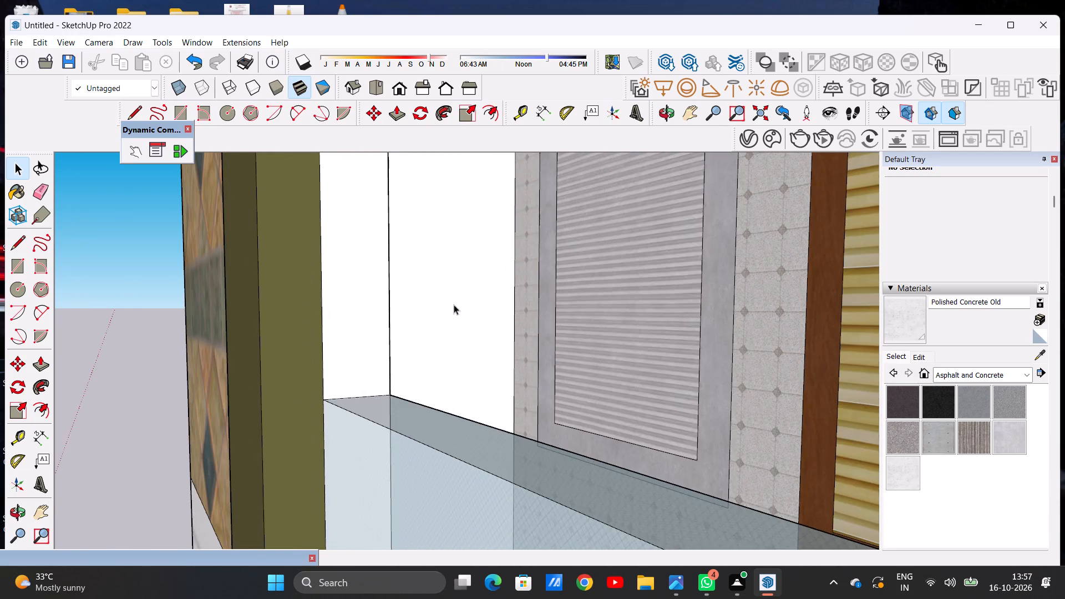
pyautogui.scroll(-3, 454, 305)
pyautogui.moveTo(483, 315); pyautogui.dragTo(502, 370, button='middle')
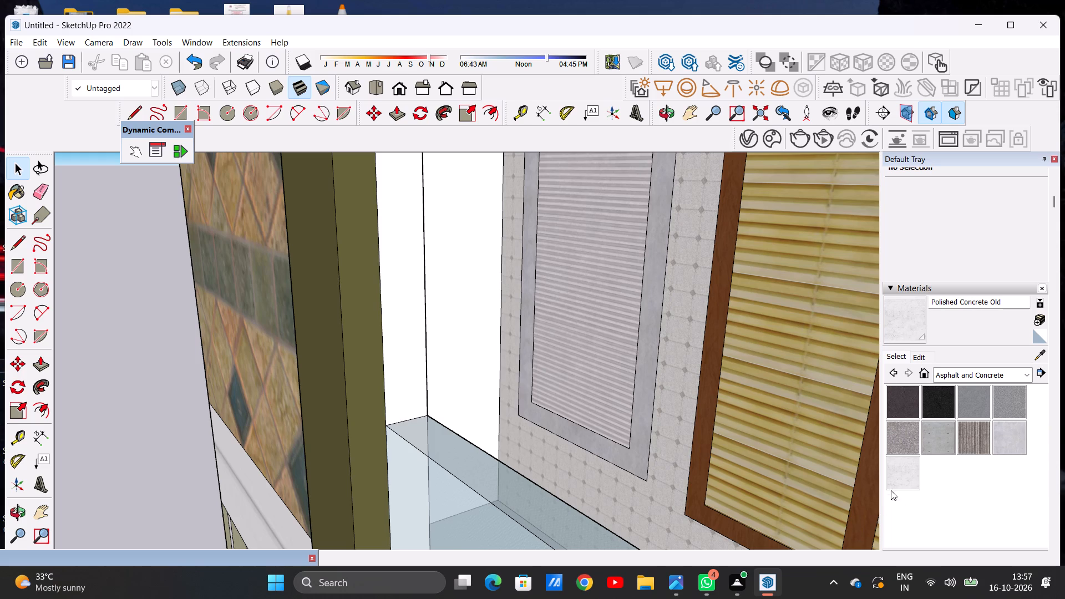
pyautogui.click(895, 476)
pyautogui.click(453, 268)
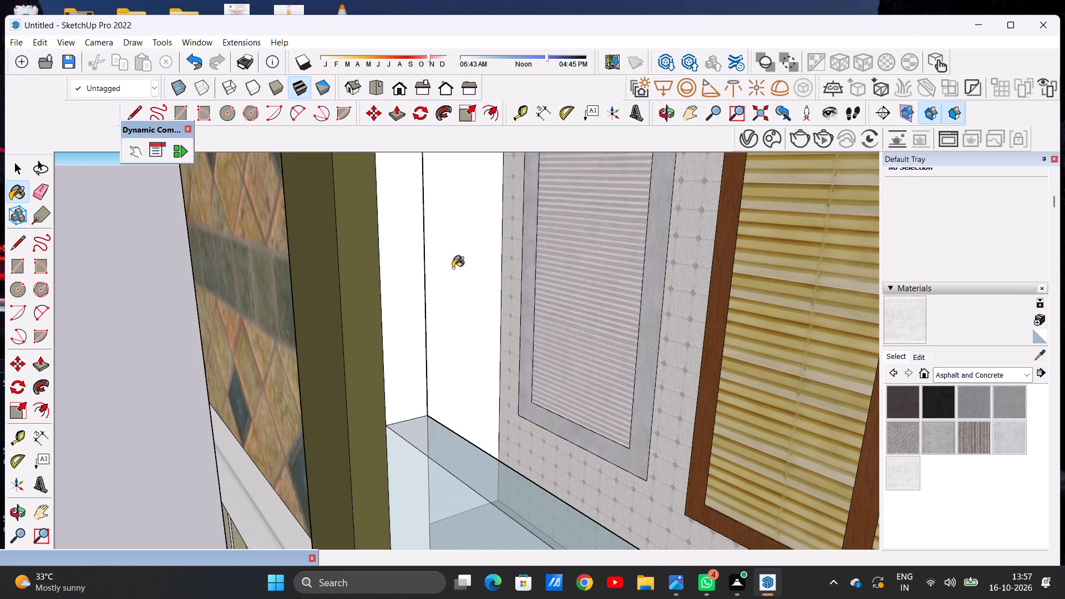
# Paint the narrow wall strip between the top balcony's green frame and its tower-side inner wall with Polished Concrete Old.
pyautogui.scroll(6, 466, 319)
pyautogui.scroll(-11, 422, 366)
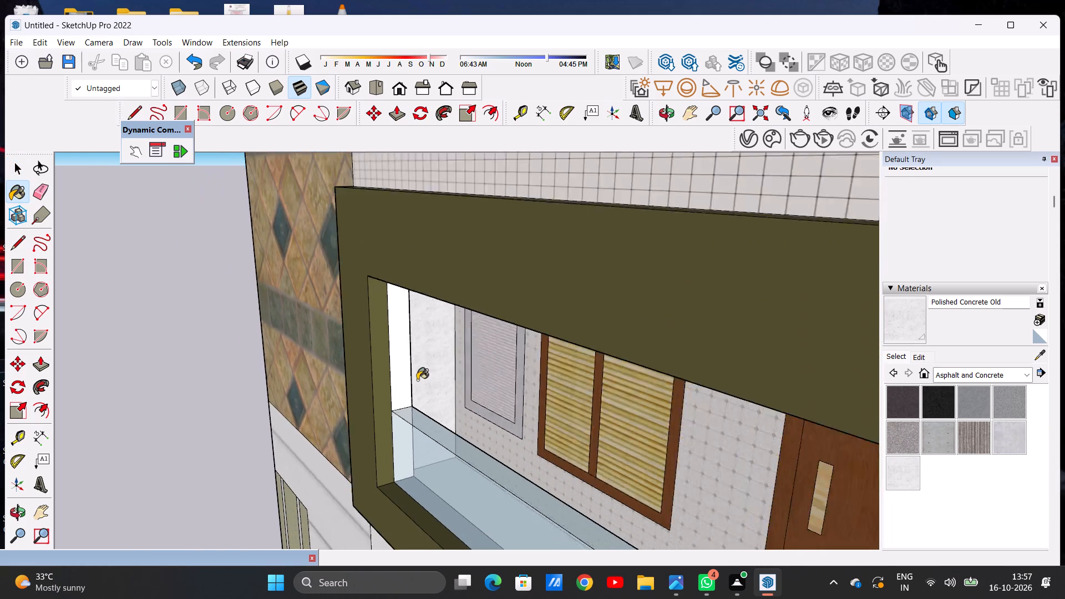
pyautogui.scroll(-6, 417, 380)
pyautogui.moveTo(422, 395); pyautogui.dragTo(586, 349, button='middle')
pyautogui.scroll(-2, 445, 356)
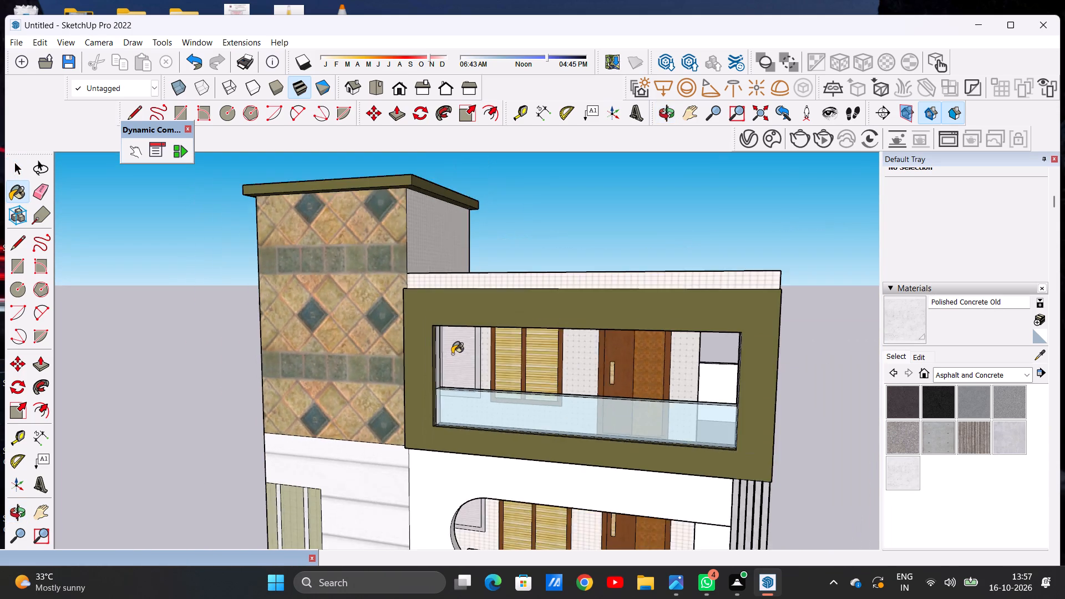
pyautogui.scroll(-5, 452, 354)
pyautogui.scroll(5, 464, 353)
pyautogui.scroll(5, 513, 364)
pyautogui.moveTo(452, 359); pyautogui.dragTo(368, 377, button='middle')
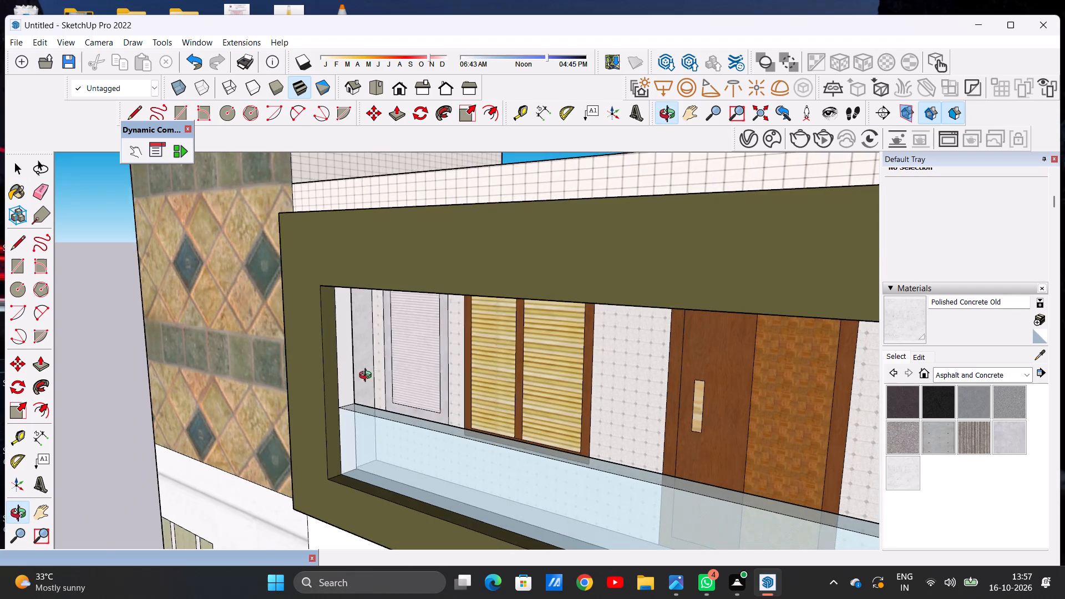
pyautogui.moveTo(368, 377); pyautogui.dragTo(367, 377, button='middle')
pyautogui.scroll(6, 346, 367)
pyautogui.scroll(-2, 395, 331)
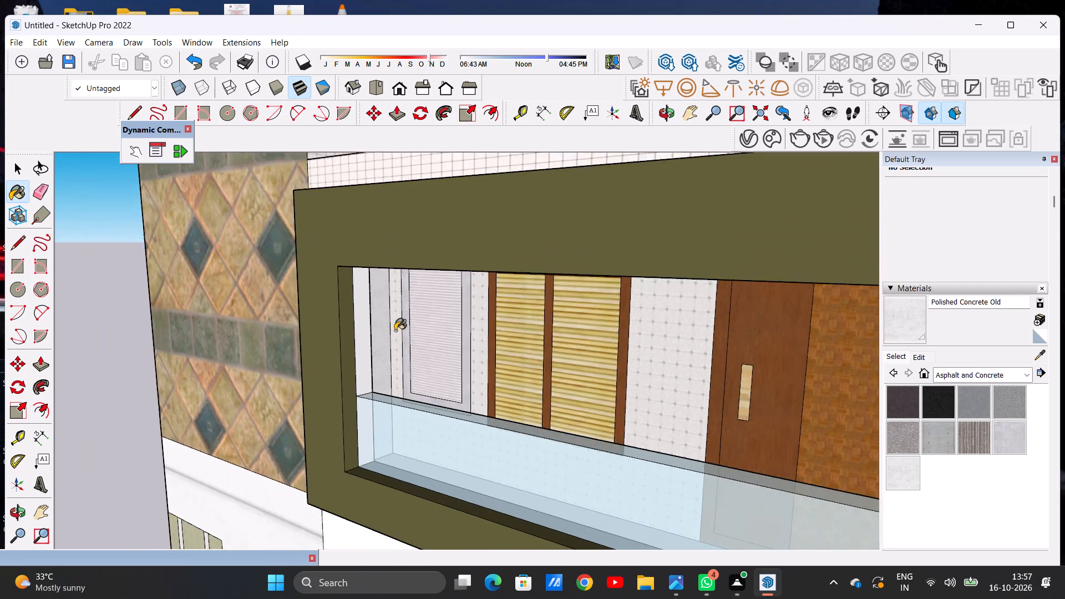
pyautogui.scroll(-5, 395, 331)
pyautogui.scroll(11, 385, 332)
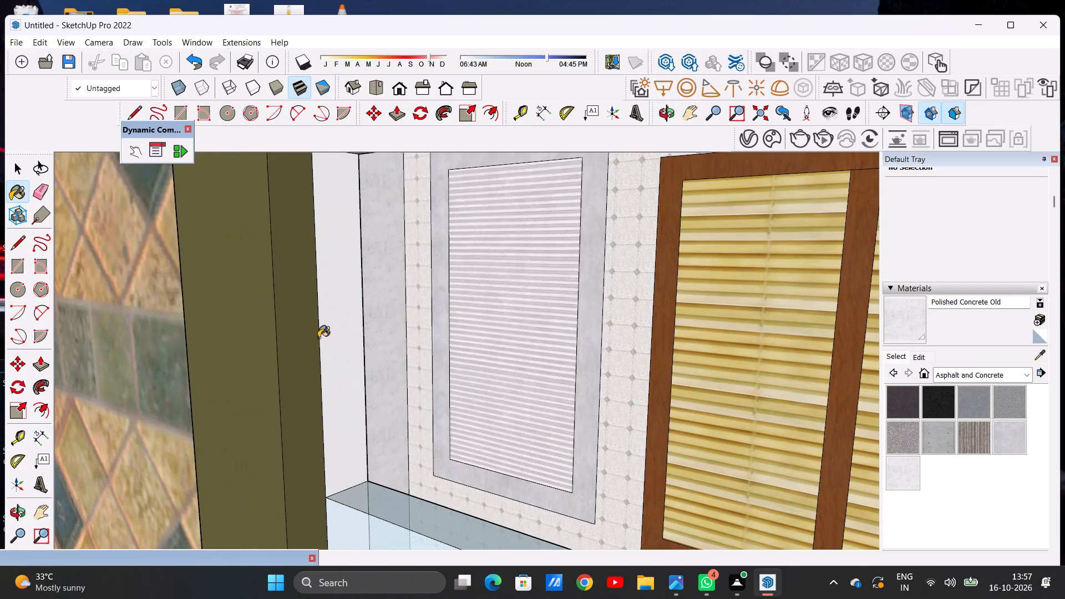
pyautogui.click(321, 332)
pyautogui.scroll(-17, 354, 416)
pyautogui.moveTo(313, 437); pyautogui.dragTo(392, 432, button='middle')
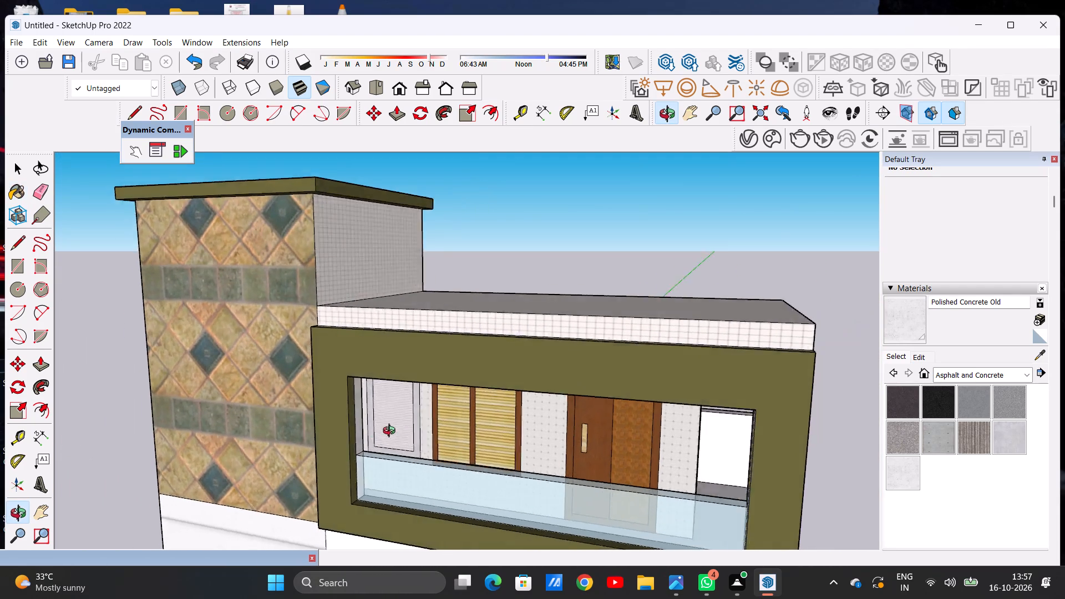
pyautogui.moveTo(392, 432); pyautogui.dragTo(484, 412, button='middle')
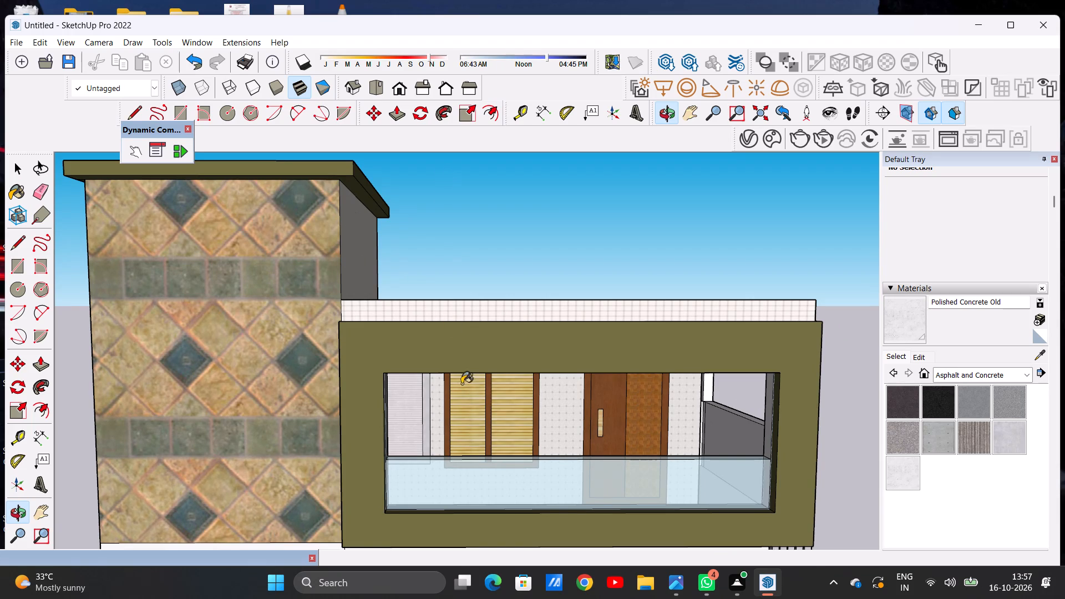
# Paint the narrow inner wall strip at the far end of the top-floor balcony, away from the tower, with Polished Concrete Old.
pyautogui.scroll(-3, 463, 387)
pyautogui.moveTo(463, 393); pyautogui.dragTo(575, 415, button='middle')
pyautogui.scroll(14, 596, 398)
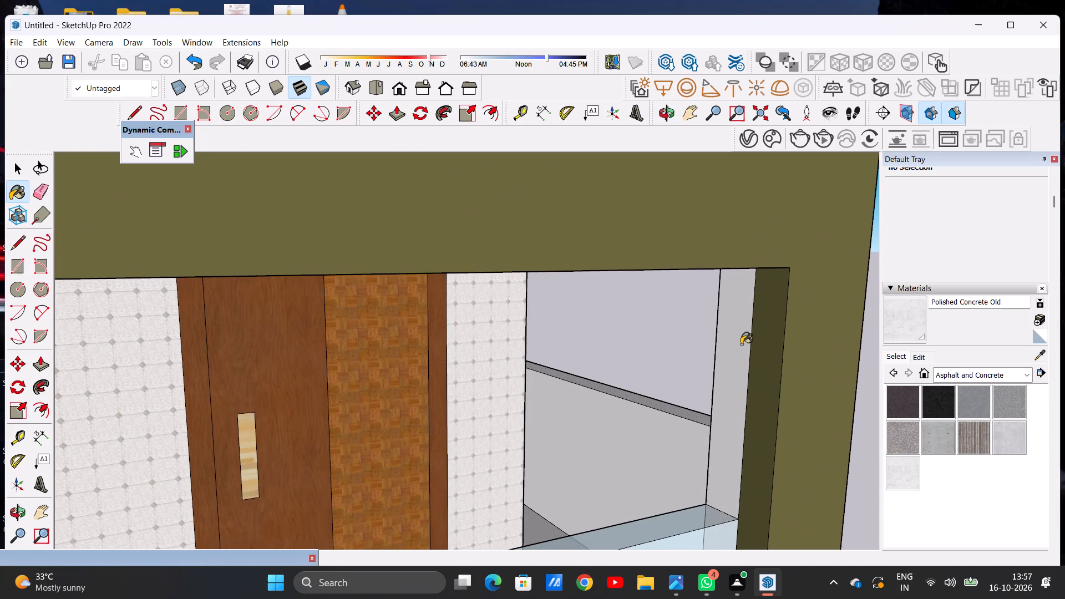
pyautogui.click(733, 333)
pyautogui.scroll(-13, 485, 358)
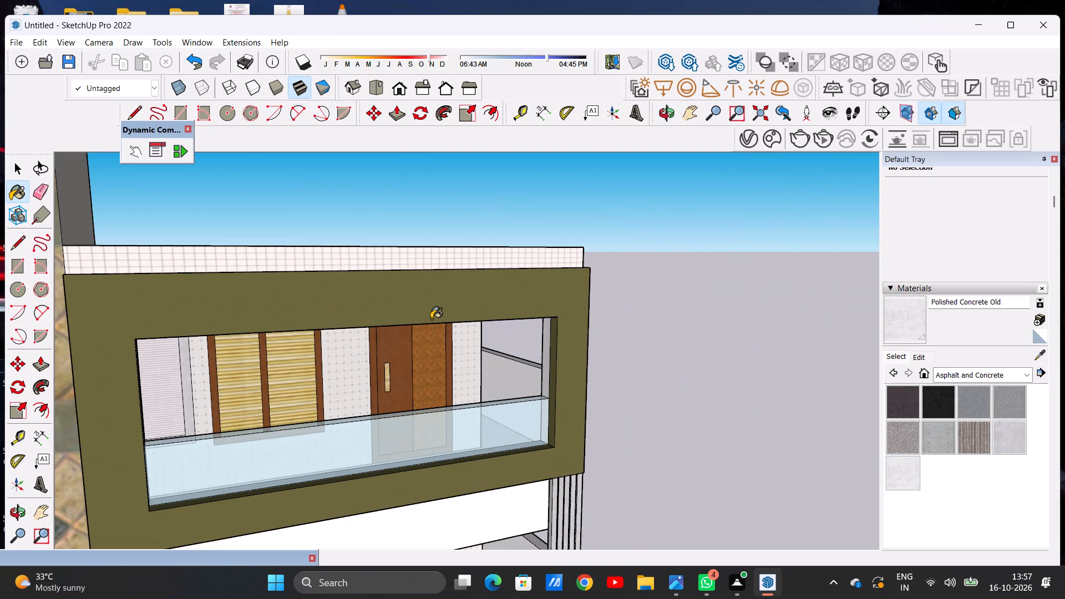
# Paint the white front wall around the curved glass-railed balcony opening directly below the top floor with Polished Concrete Old.
pyautogui.scroll(-6, 423, 302)
pyautogui.scroll(2, 446, 491)
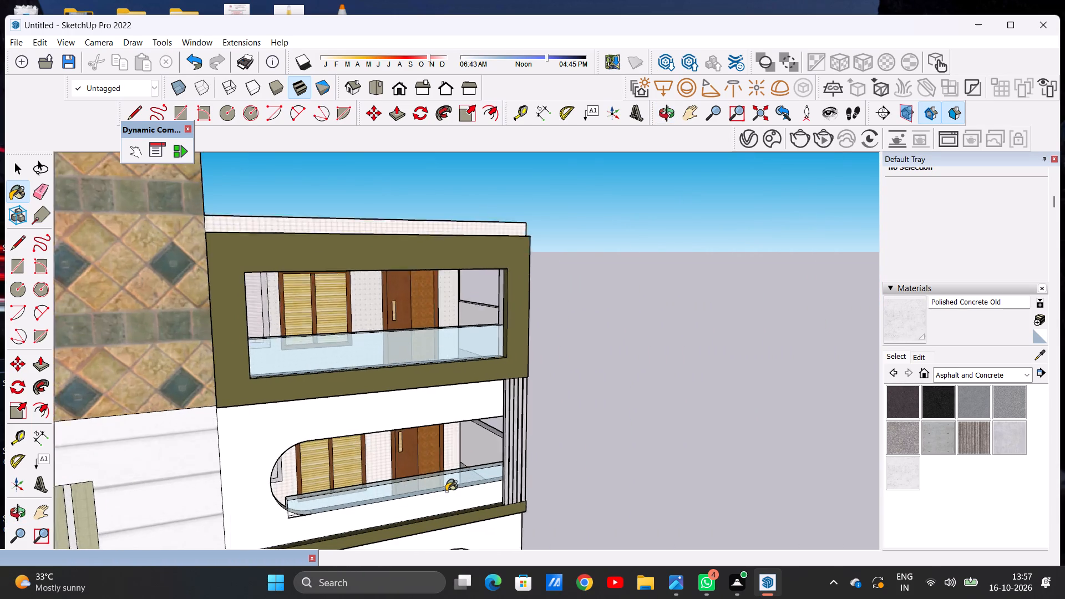
pyautogui.scroll(3, 446, 491)
pyautogui.scroll(-12, 310, 331)
pyautogui.moveTo(419, 412); pyautogui.dragTo(416, 412, button='middle')
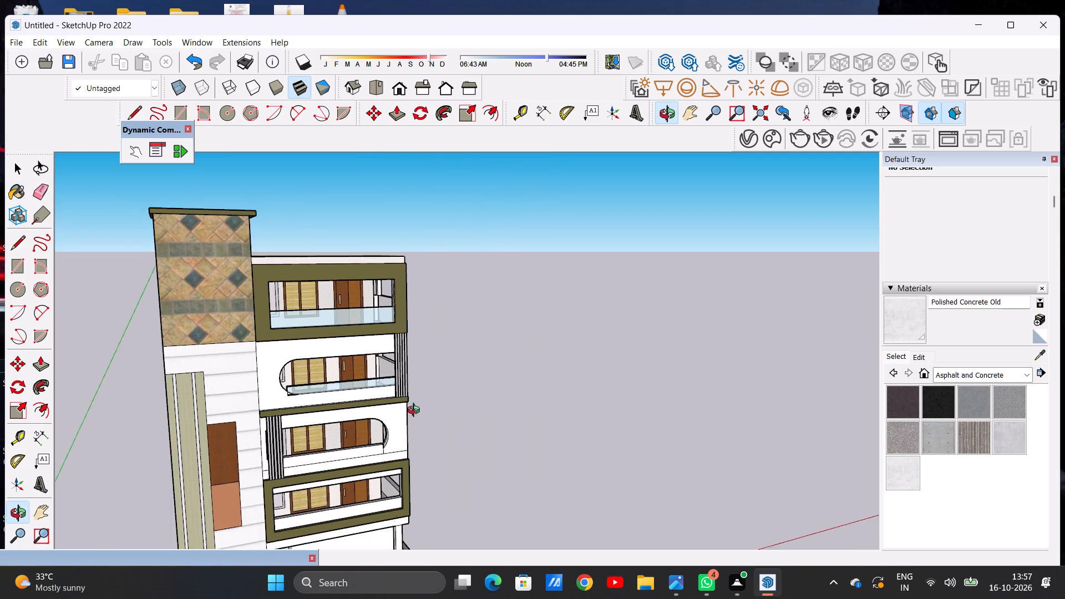
pyautogui.moveTo(416, 412); pyautogui.dragTo(321, 408, button='middle')
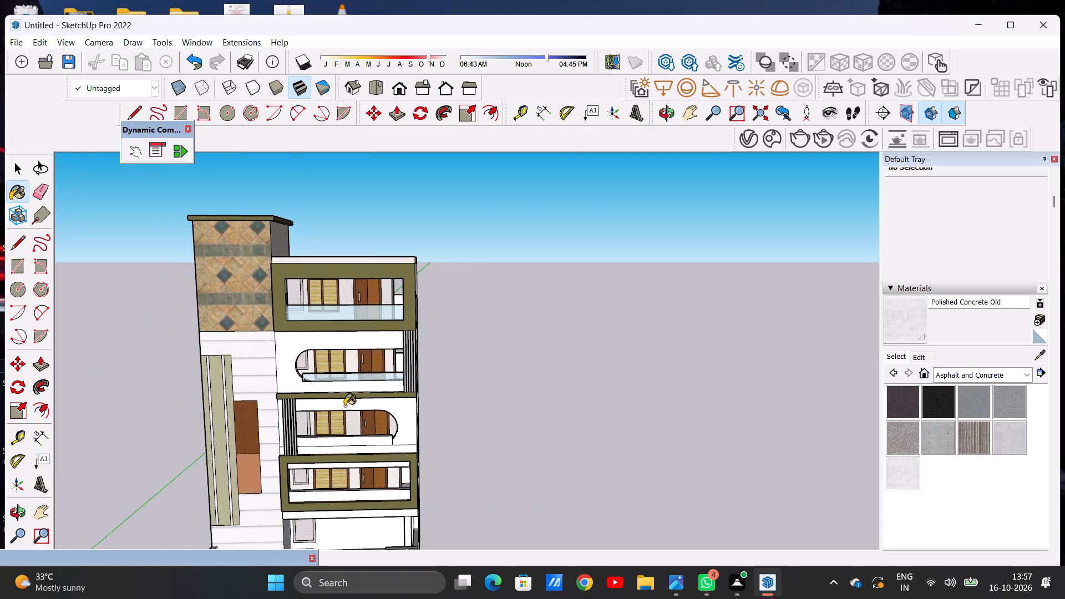
pyautogui.scroll(8, 277, 365)
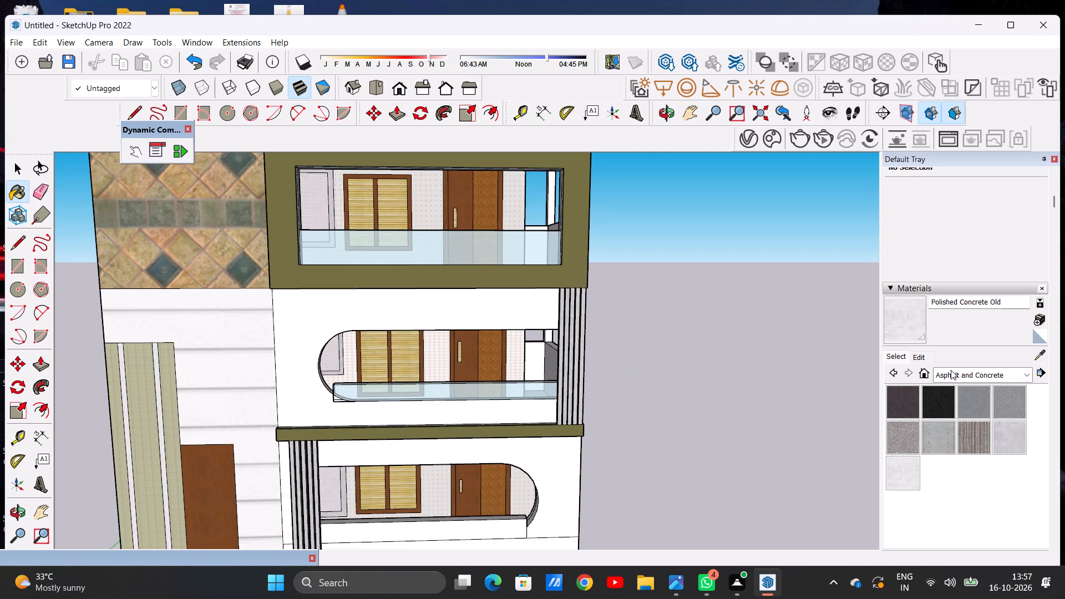
pyautogui.scroll(3, 290, 369)
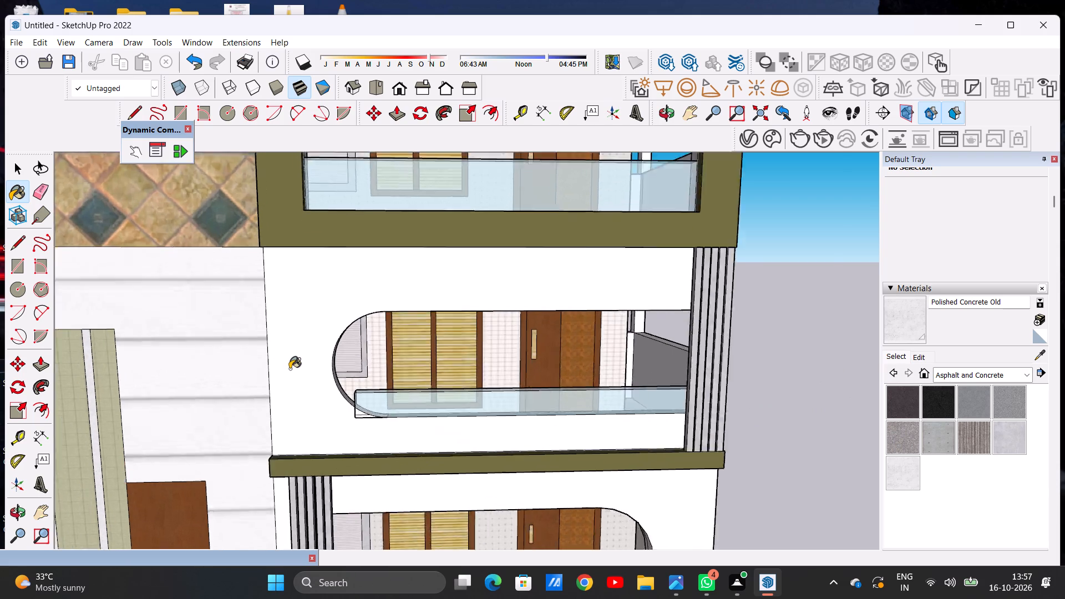
pyautogui.scroll(4, 290, 369)
pyautogui.scroll(-12, 317, 349)
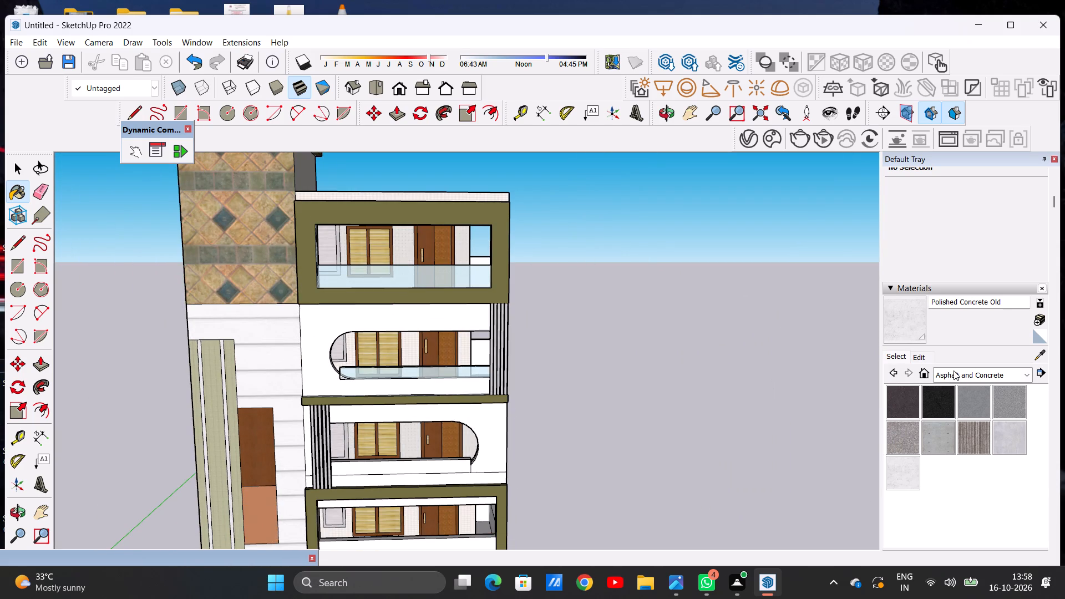
pyautogui.click(895, 466)
pyautogui.scroll(4, 321, 358)
pyautogui.click(308, 348)
pyautogui.scroll(4, 308, 346)
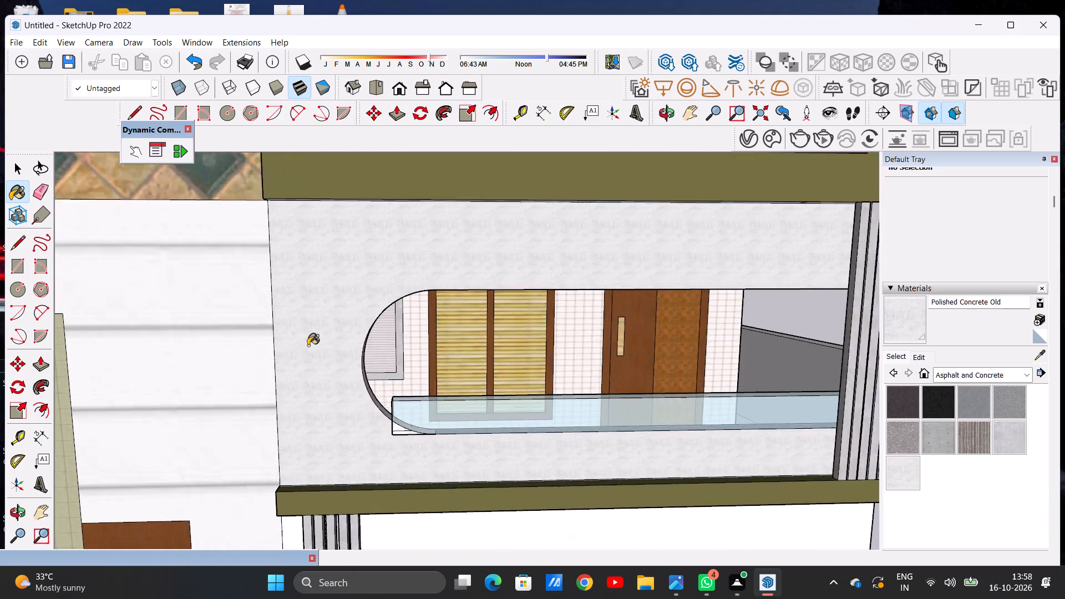
# Paint the front wall around the second-floor curved balcony opening and the white band beneath it with Polished Concrete Old.
pyautogui.scroll(8, 308, 346)
pyautogui.scroll(-20, 319, 335)
pyautogui.scroll(-1, 319, 335)
pyautogui.scroll(3, 463, 418)
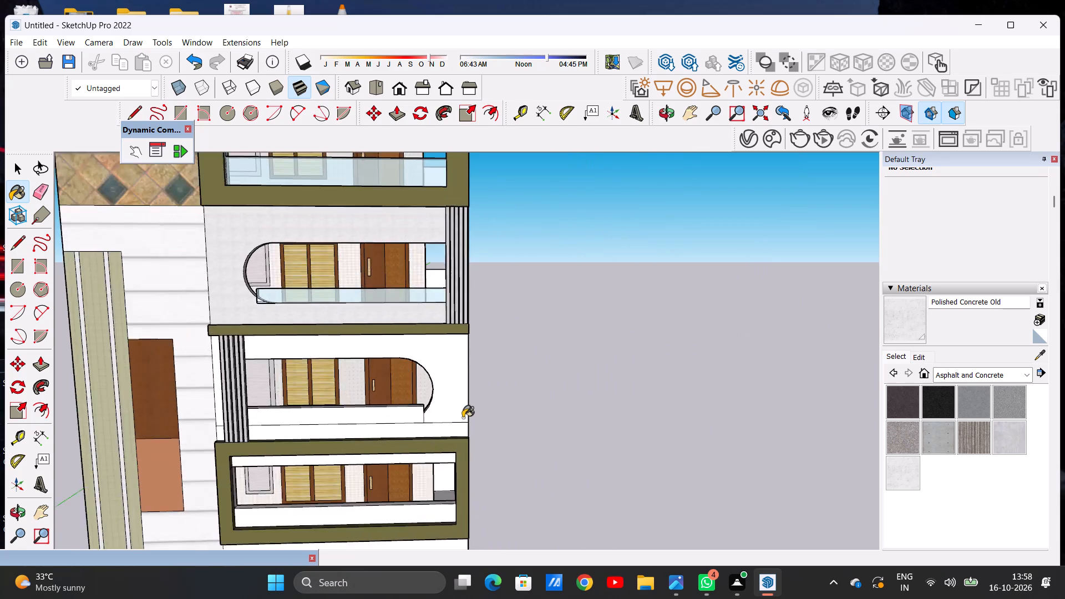
pyautogui.scroll(9, 463, 418)
pyautogui.click(446, 400)
pyautogui.scroll(-12, 449, 410)
pyautogui.scroll(1, 453, 431)
pyautogui.scroll(-1, 453, 431)
pyautogui.scroll(1, 453, 431)
pyautogui.scroll(-1, 453, 431)
pyautogui.scroll(9, 453, 431)
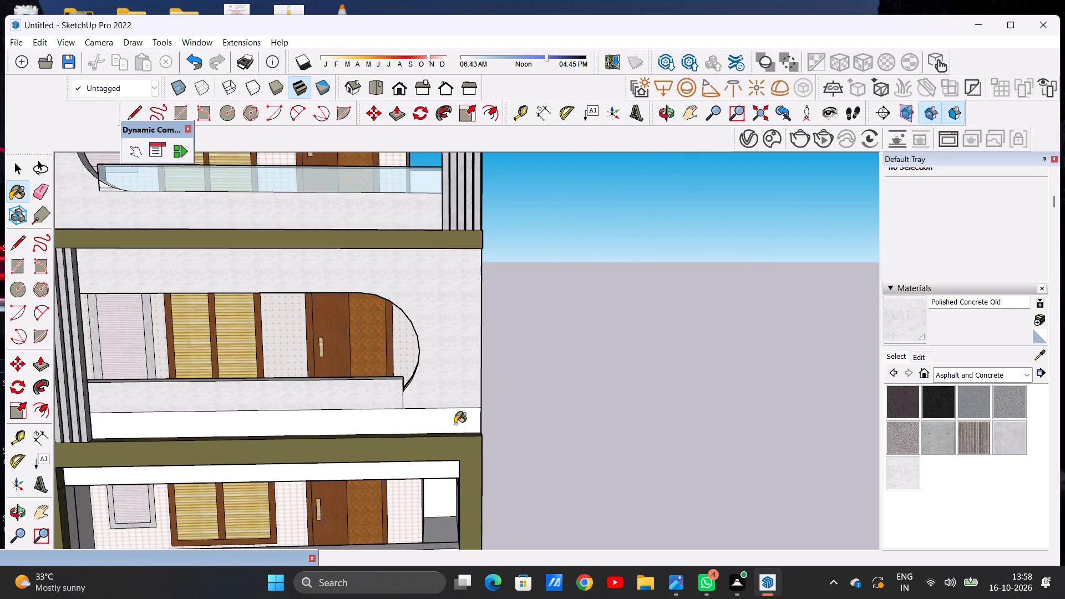
pyautogui.click(455, 424)
# Paint the front corner strip on the side elevation beside the second-floor curved balcony with Polished Concrete Old.
pyautogui.scroll(-11, 489, 379)
pyautogui.scroll(1, 455, 362)
pyautogui.scroll(-6, 454, 362)
pyautogui.scroll(-1, 435, 450)
pyautogui.scroll(3, 435, 450)
pyautogui.scroll(-1, 435, 450)
pyautogui.scroll(8, 435, 450)
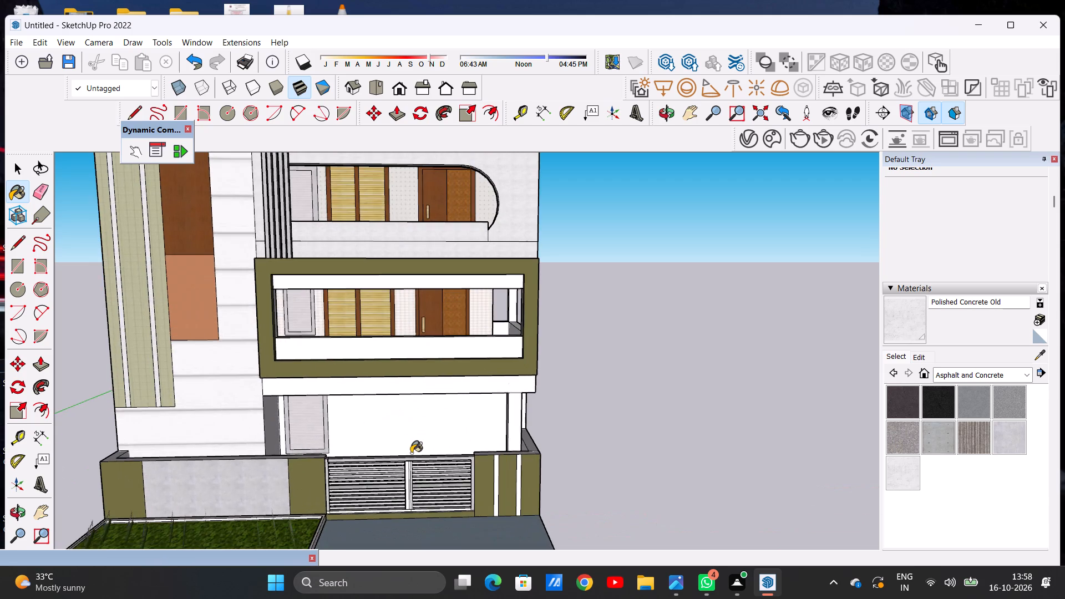
pyautogui.moveTo(505, 437); pyautogui.dragTo(199, 467, button='middle')
pyautogui.scroll(-1, 430, 465)
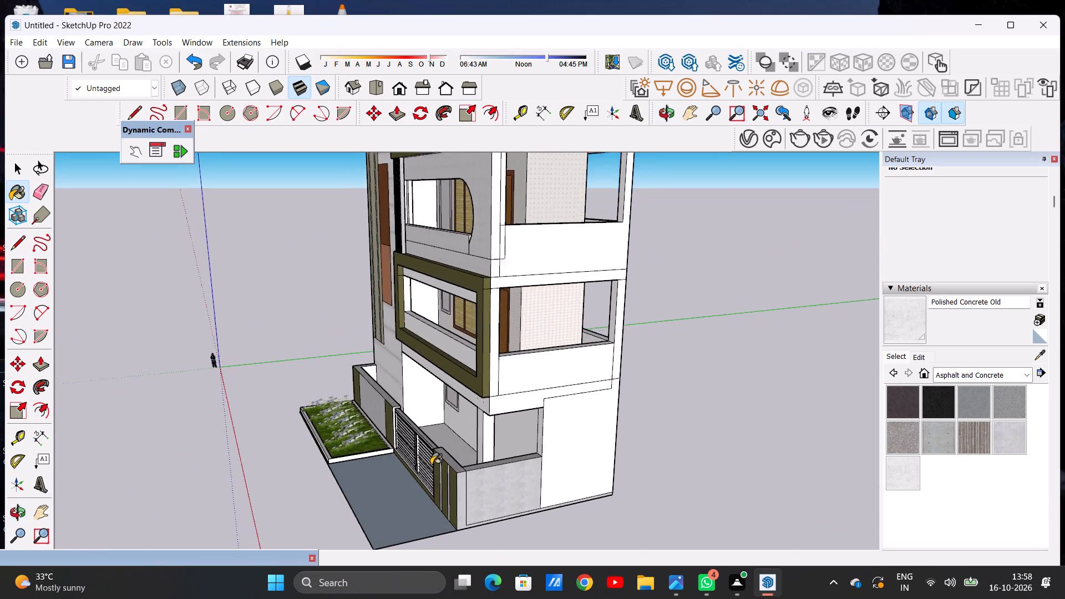
pyautogui.scroll(-5, 431, 465)
pyautogui.scroll(18, 483, 248)
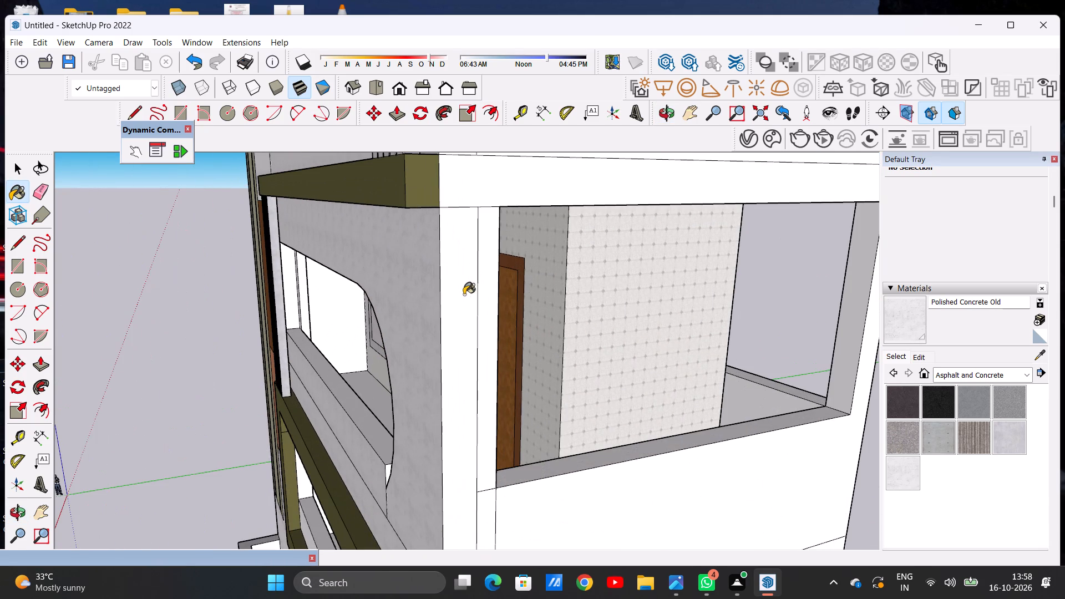
pyautogui.click(458, 304)
# Paint the side-elevation corner strip between the lowest balcony's green frame and its side opening with Polished Concrete Old.
pyautogui.scroll(-20, 458, 304)
pyautogui.scroll(-1, 458, 304)
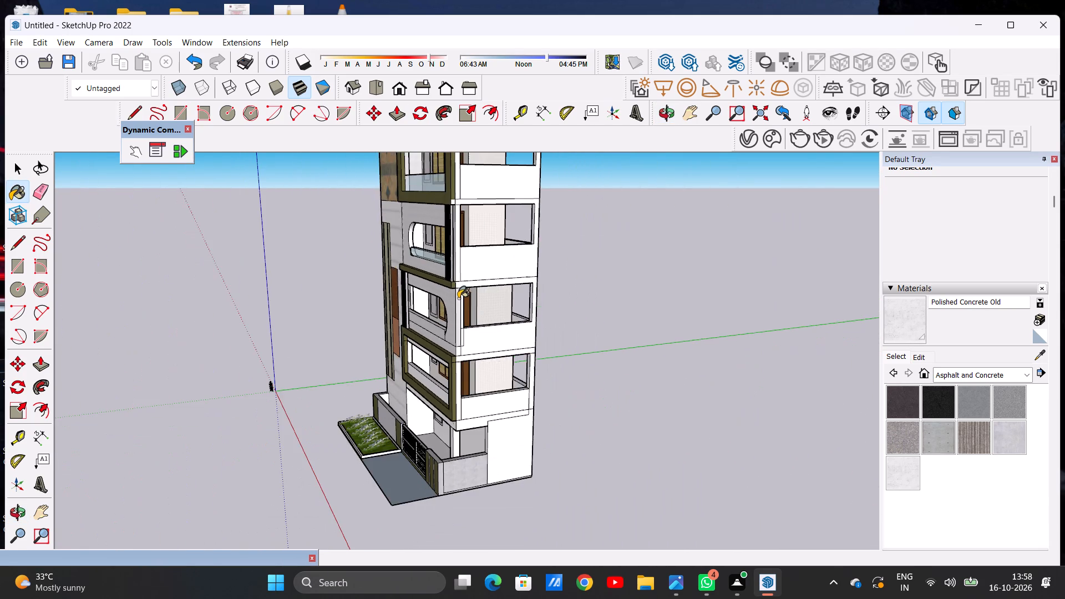
pyautogui.scroll(-3, 458, 316)
pyautogui.scroll(6, 460, 406)
pyautogui.scroll(7, 474, 322)
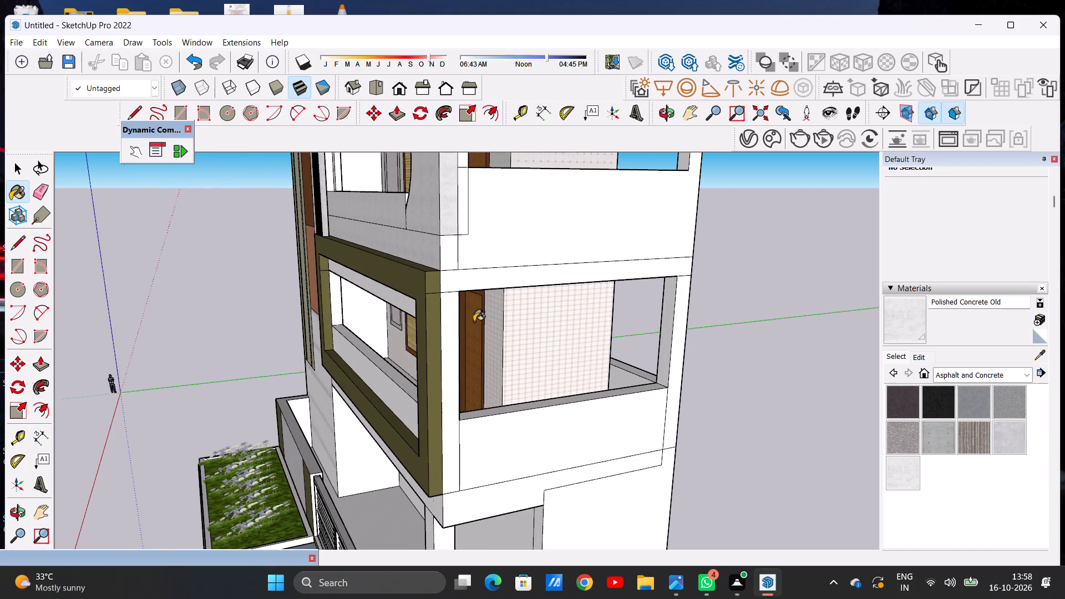
pyautogui.scroll(7, 452, 317)
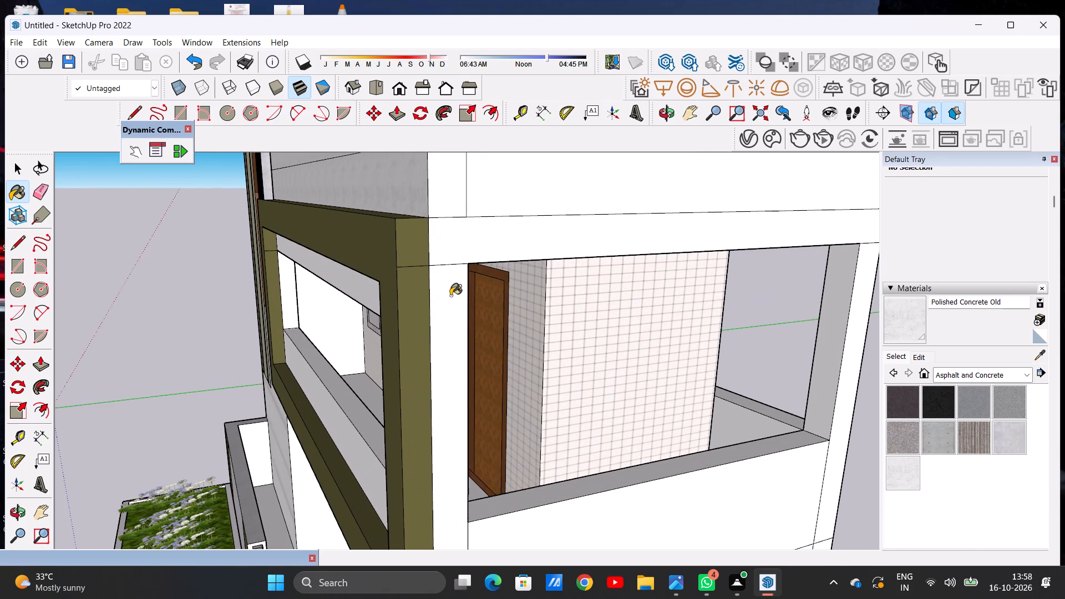
pyautogui.click(450, 296)
# Examine the whole building from the front and the open side for surfaces still lacking material.
pyautogui.scroll(-11, 442, 367)
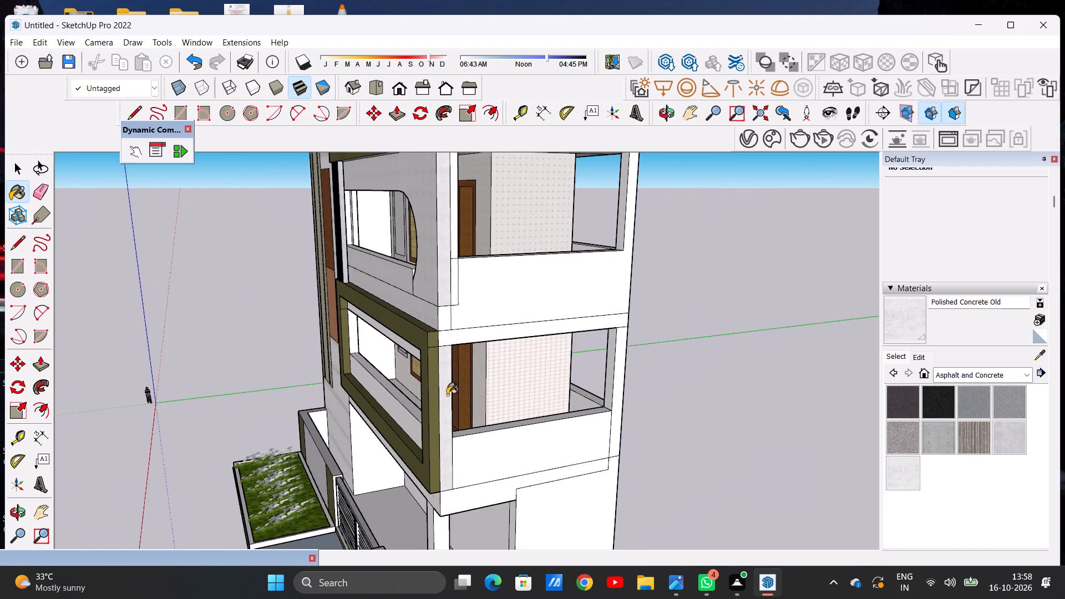
pyautogui.scroll(-12, 447, 395)
pyautogui.moveTo(393, 405); pyautogui.dragTo(673, 399, button='middle')
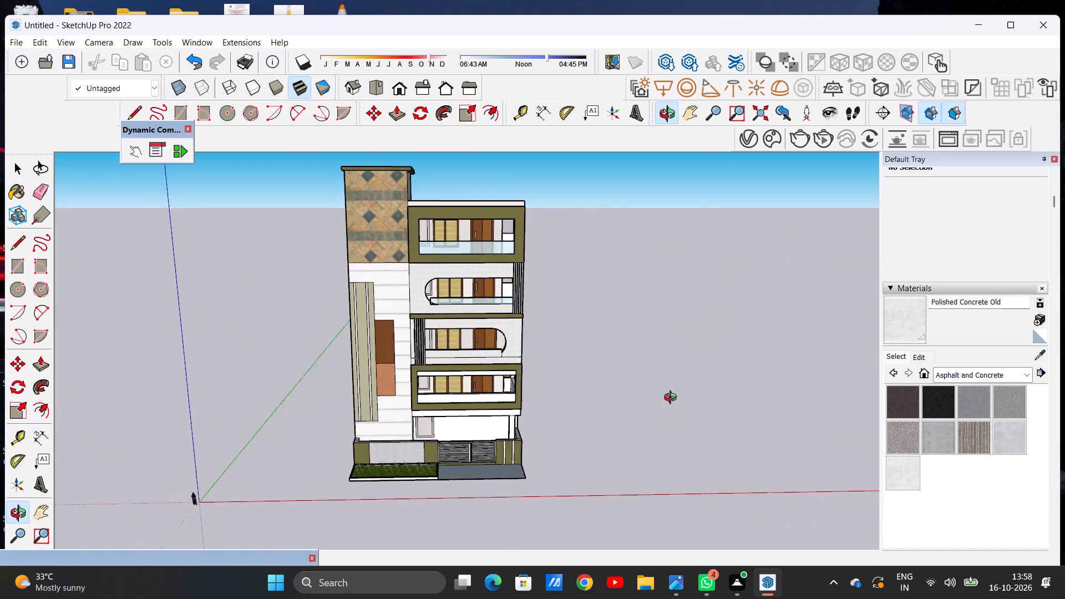
pyautogui.moveTo(673, 399); pyautogui.dragTo(466, 397, button='middle')
pyautogui.scroll(2, 413, 274)
pyautogui.scroll(-1, 415, 293)
pyautogui.scroll(11, 415, 319)
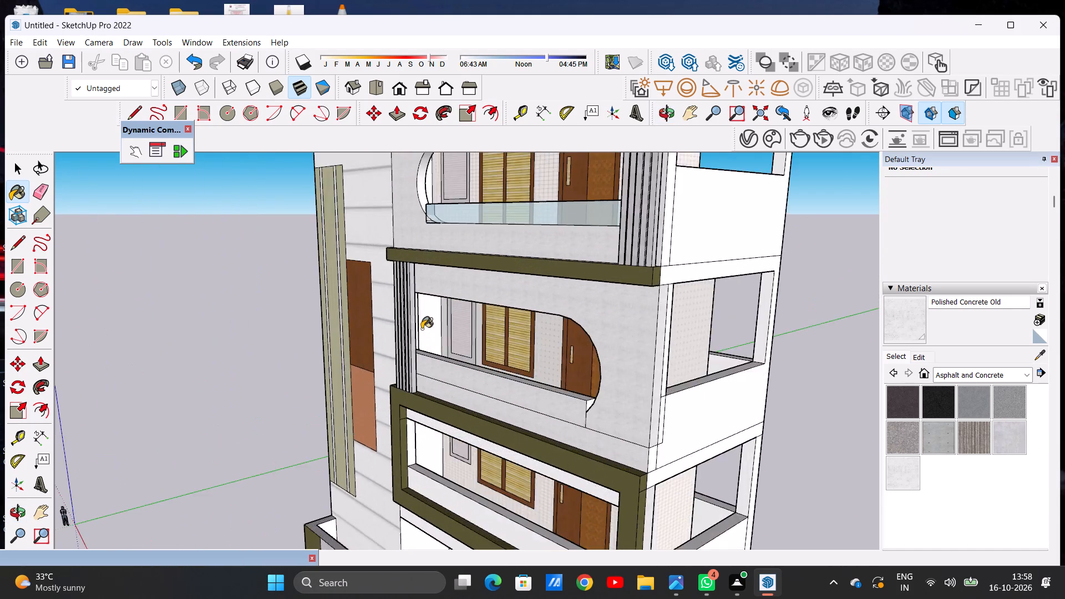
pyautogui.scroll(10, 422, 329)
pyautogui.scroll(-20, 422, 336)
pyautogui.scroll(-3, 422, 336)
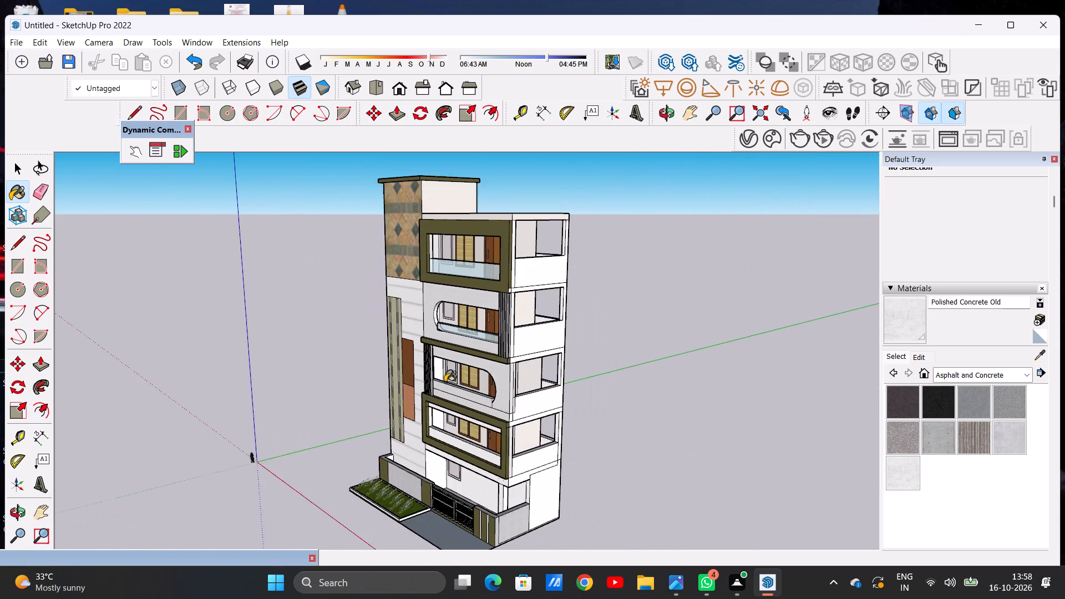
pyautogui.scroll(-3, 445, 382)
# Paint the narrow tower-side inner wall strip behind the lowest balcony's green frame with Polished Concrete Old.
pyautogui.moveTo(412, 403); pyautogui.dragTo(597, 389, button='middle')
pyautogui.scroll(2, 475, 421)
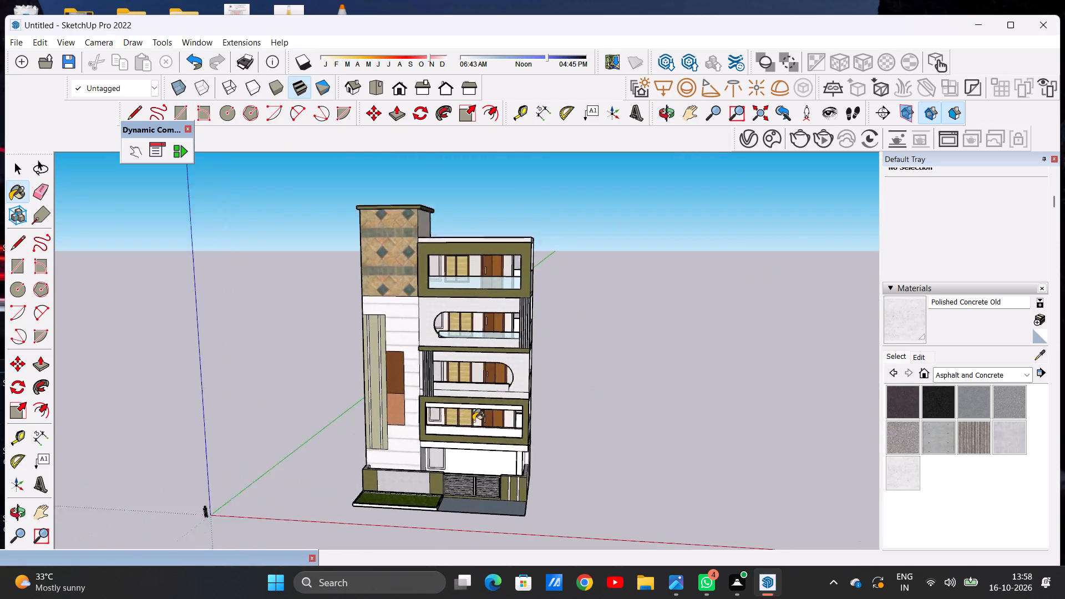
pyautogui.scroll(5, 473, 421)
pyautogui.scroll(6, 371, 412)
pyautogui.scroll(1, 508, 423)
pyautogui.moveTo(508, 423); pyautogui.dragTo(339, 415, button='middle')
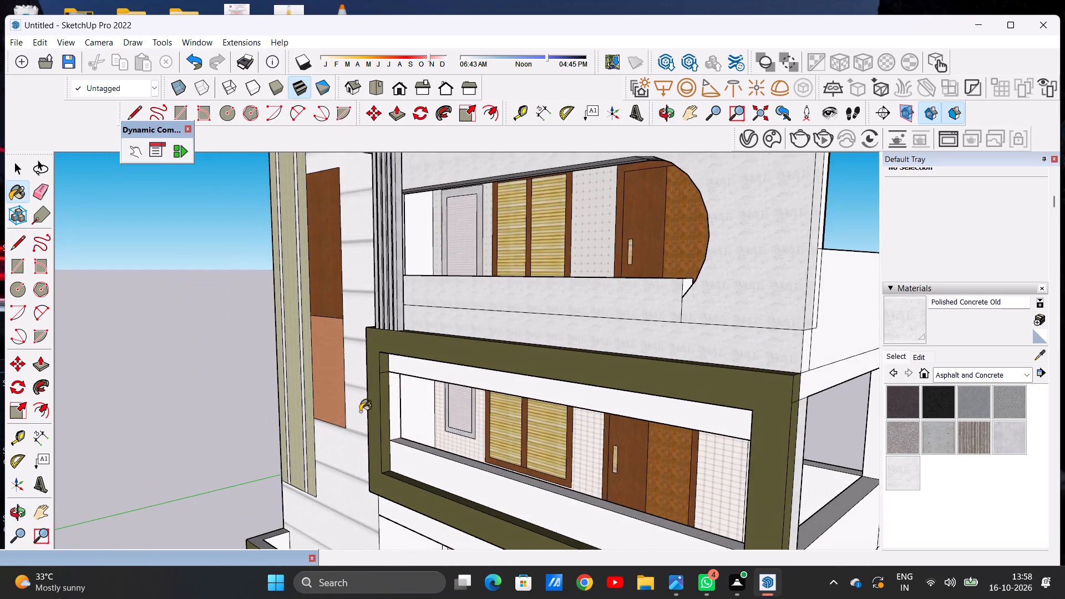
pyautogui.scroll(11, 382, 403)
pyautogui.click(414, 368)
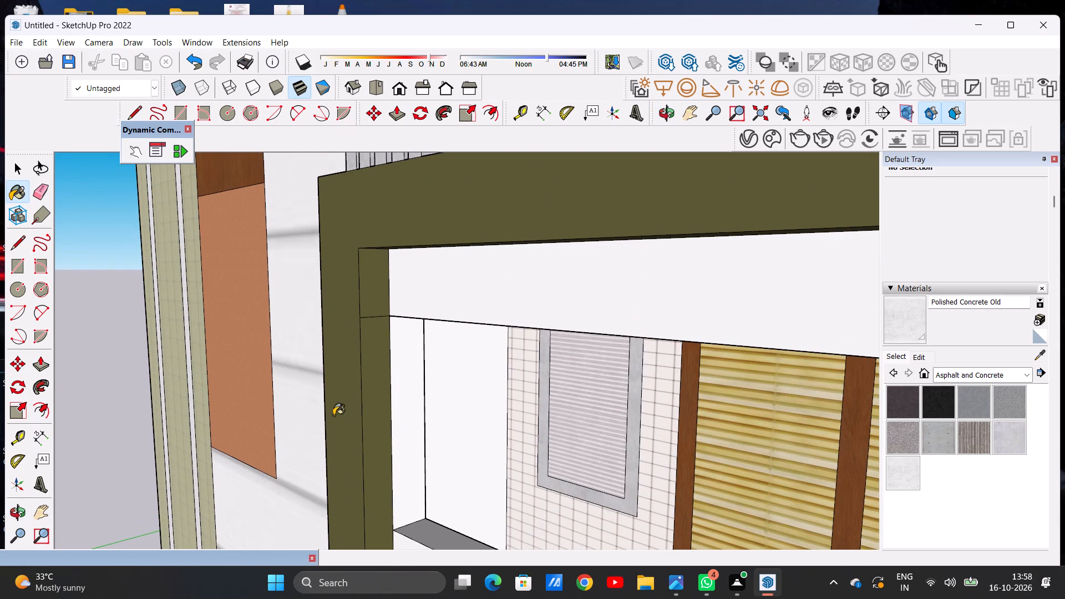
pyautogui.scroll(-16, 335, 417)
# Paint the narrow inner strip at the opposite end of the lowest framed balcony, away from the tower, with Polished Concrete Old.
pyautogui.moveTo(443, 473); pyautogui.dragTo(626, 480, button='middle')
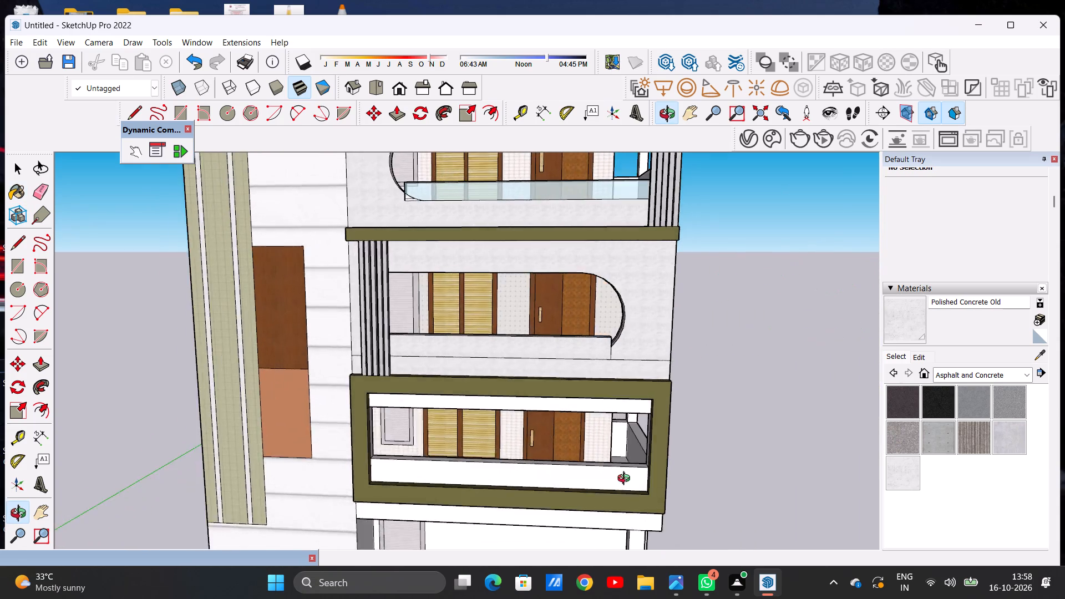
pyautogui.moveTo(626, 480); pyautogui.dragTo(743, 485, button='middle')
pyautogui.scroll(8, 568, 428)
pyautogui.scroll(2, 673, 430)
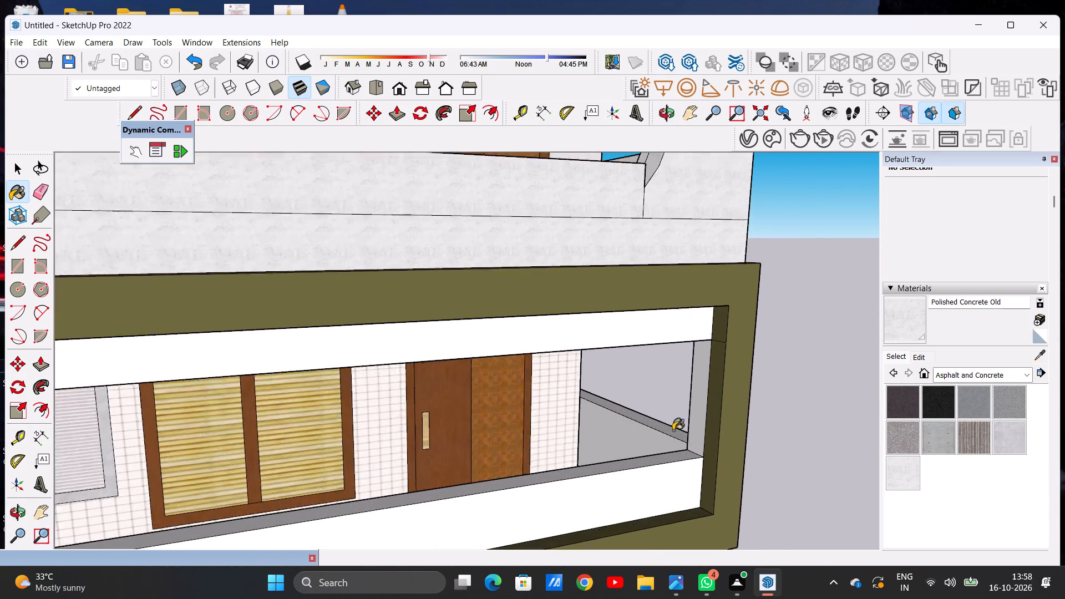
pyautogui.scroll(5, 673, 430)
pyautogui.click(718, 391)
pyautogui.scroll(-6, 527, 429)
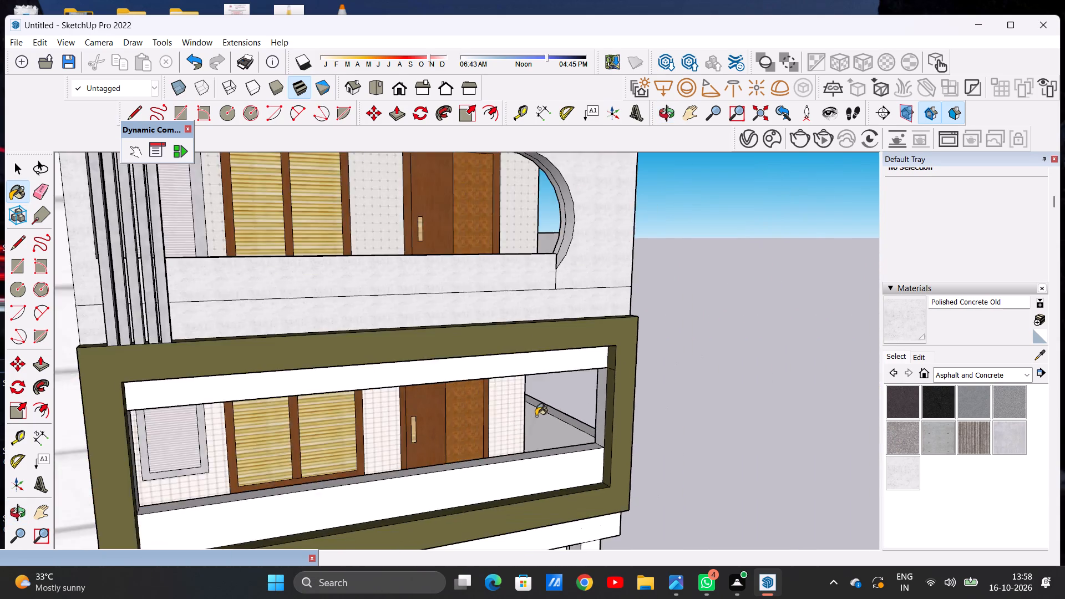
# Paint the front face of the parapet in the lowest green-framed balcony with Translucent Glass Safety from Glass and Mirrors.
pyautogui.scroll(-9, 536, 416)
pyautogui.moveTo(524, 464); pyautogui.dragTo(445, 455, button='middle')
pyautogui.scroll(5, 474, 457)
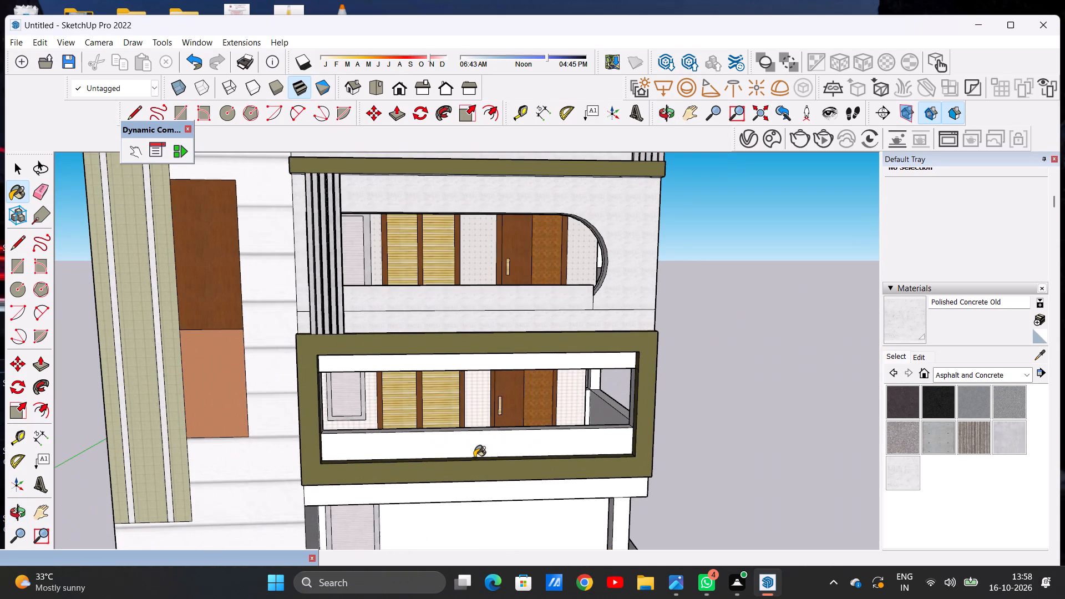
pyautogui.press('space')
pyautogui.click(958, 373)
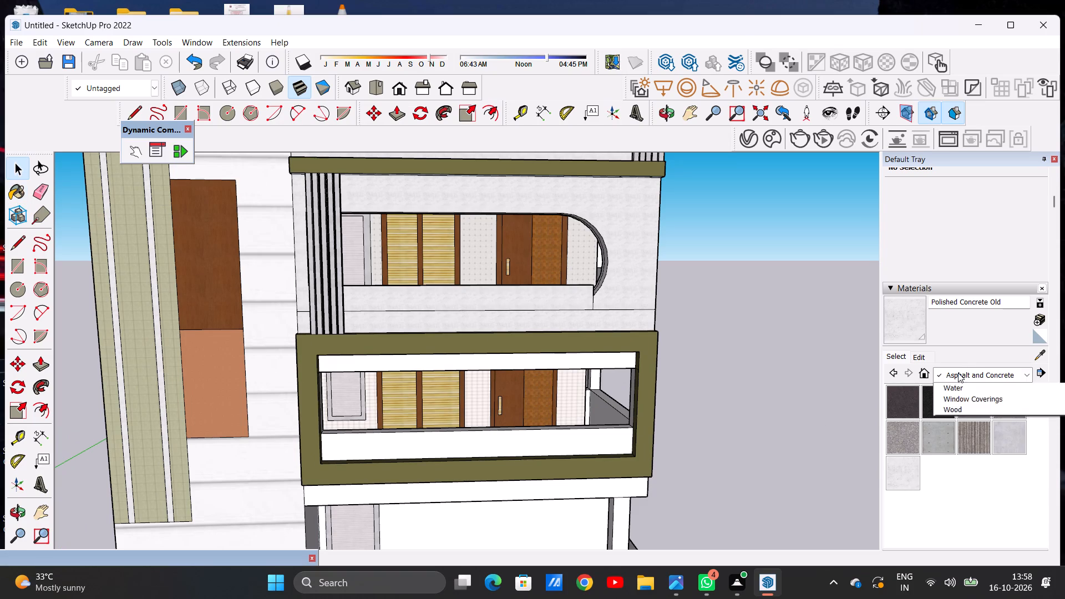
pyautogui.click(972, 449)
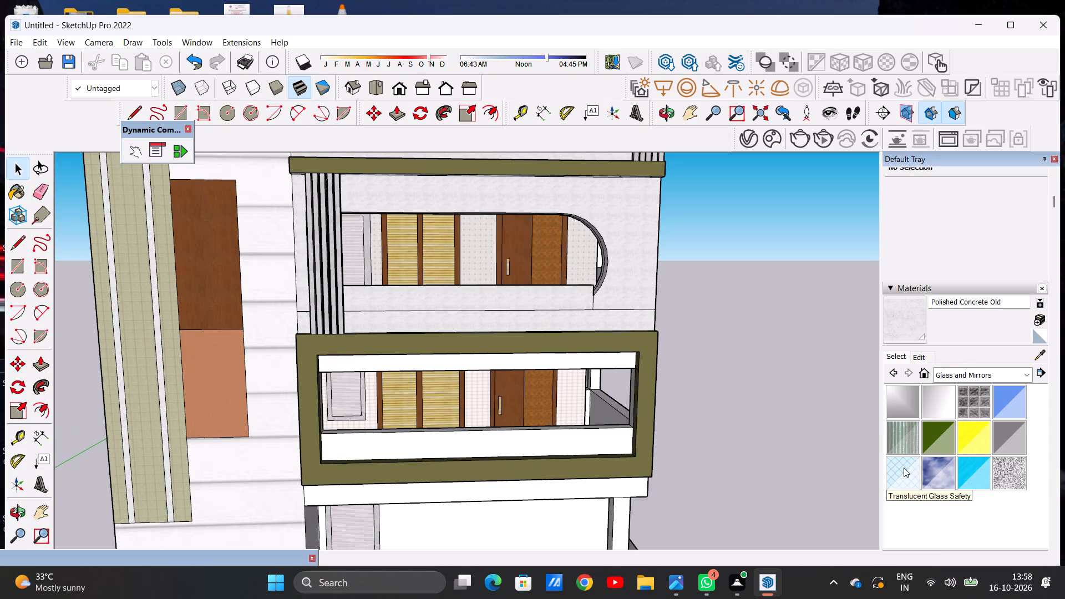
pyautogui.click(904, 469)
pyautogui.scroll(11, 333, 463)
pyautogui.click(319, 424)
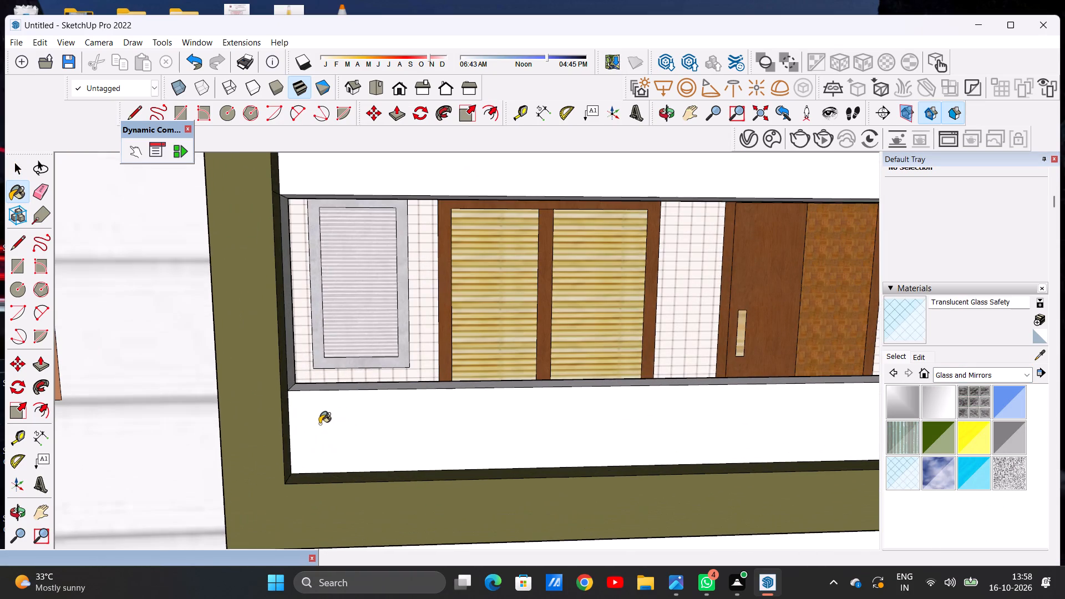
# Paint the top face of the lowest framed balcony's parapet with Translucent Glass Safety.
pyautogui.scroll(-6, 320, 419)
pyautogui.moveTo(402, 400); pyautogui.dragTo(376, 485, button='middle')
pyautogui.scroll(8, 344, 432)
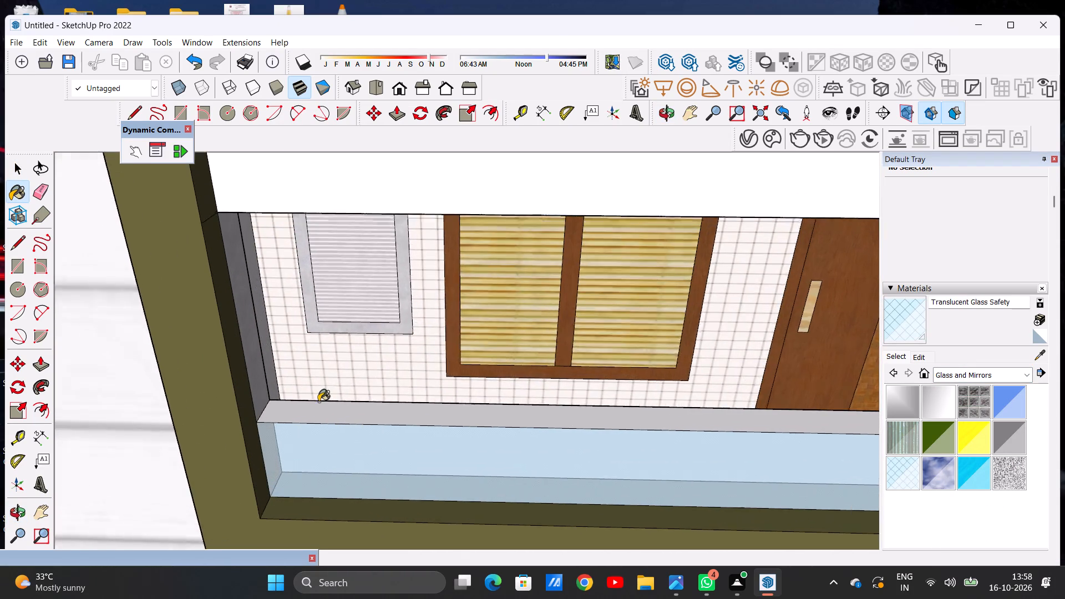
pyautogui.scroll(3, 318, 402)
pyautogui.click(296, 415)
pyautogui.scroll(-20, 340, 434)
pyautogui.scroll(-2, 340, 434)
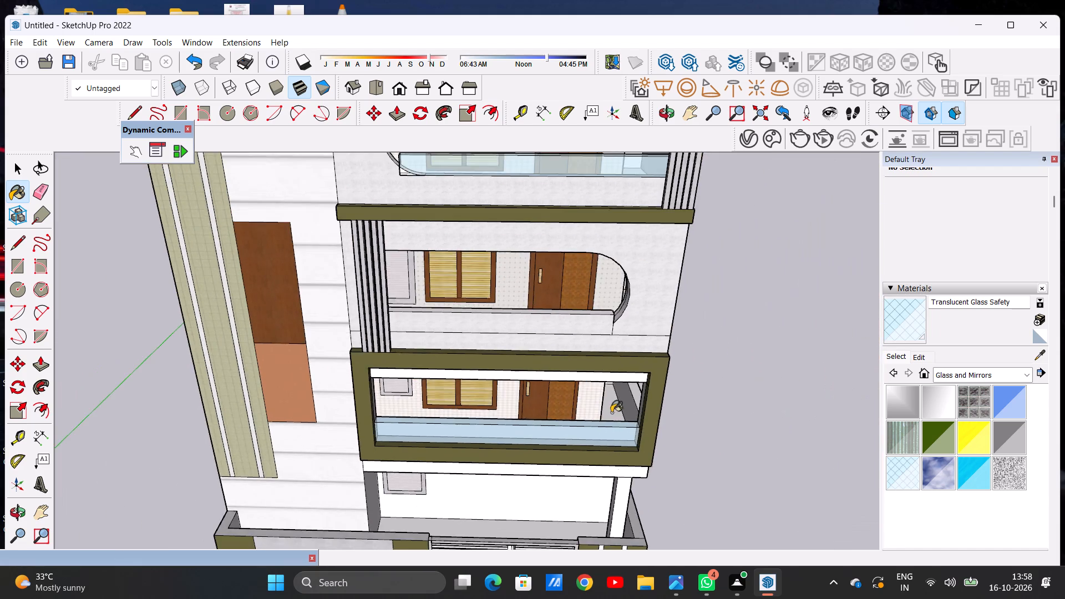
# Paint the inner face of the lowest framed balcony's parapet with Translucent Glass Safety.
pyautogui.moveTo(609, 414); pyautogui.dragTo(130, 410, button='middle')
pyautogui.scroll(8, 417, 480)
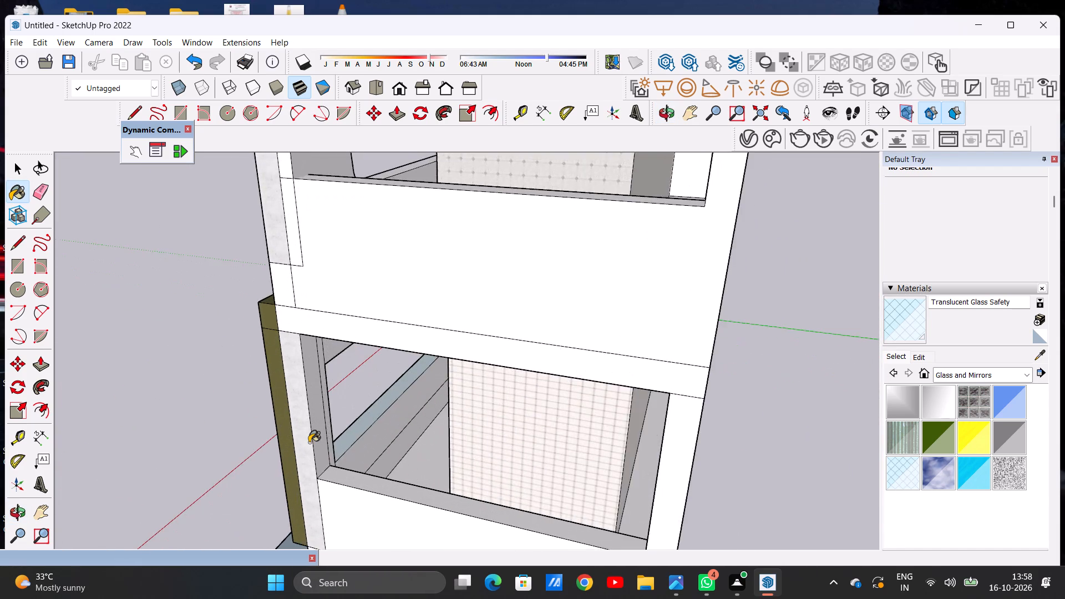
pyautogui.scroll(5, 309, 443)
pyautogui.scroll(5, 430, 438)
pyautogui.click(381, 444)
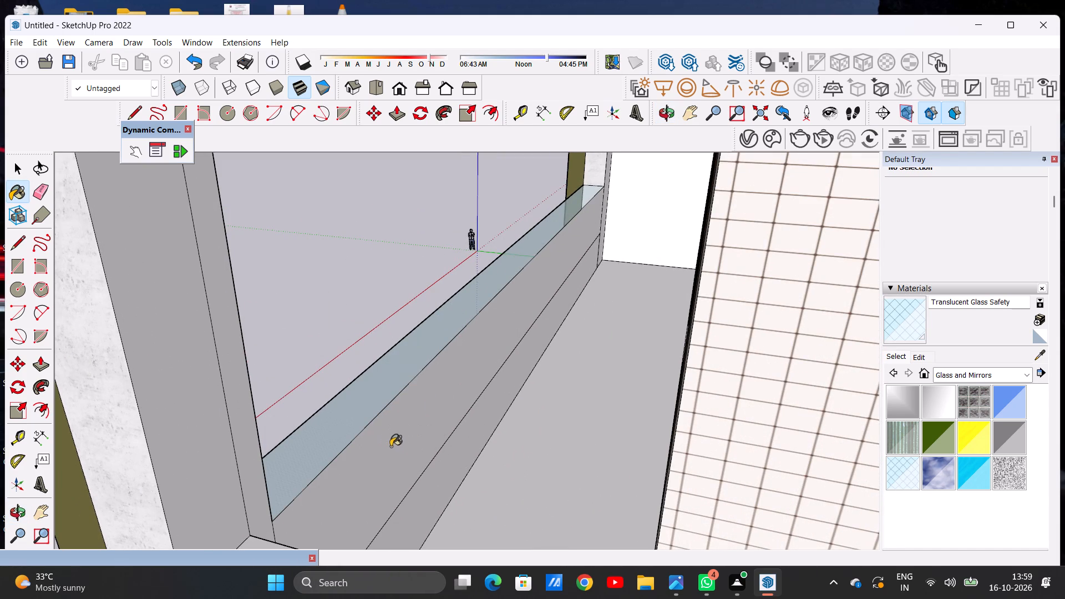
# Examine the lowest green-framed balcony and its glass parapet from both ends and from the front.
pyautogui.scroll(-19, 404, 451)
pyautogui.moveTo(317, 456); pyautogui.dragTo(571, 434, button='middle')
pyautogui.moveTo(214, 416); pyautogui.dragTo(461, 393, button='middle')
pyautogui.scroll(7, 400, 403)
pyautogui.moveTo(521, 387); pyautogui.dragTo(380, 363, button='middle')
pyautogui.scroll(2, 380, 364)
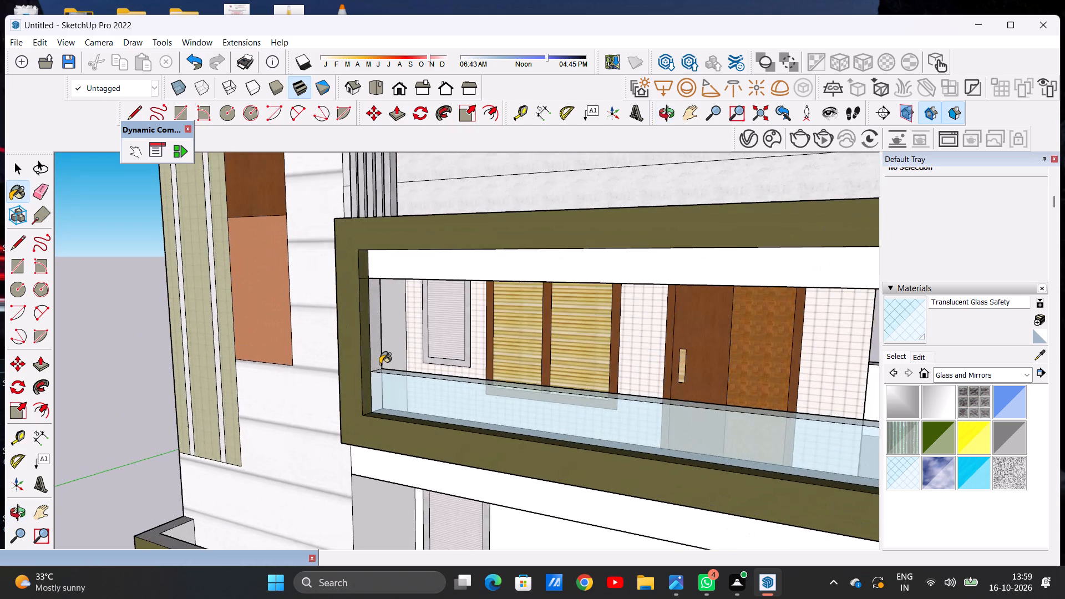
pyautogui.press('space')
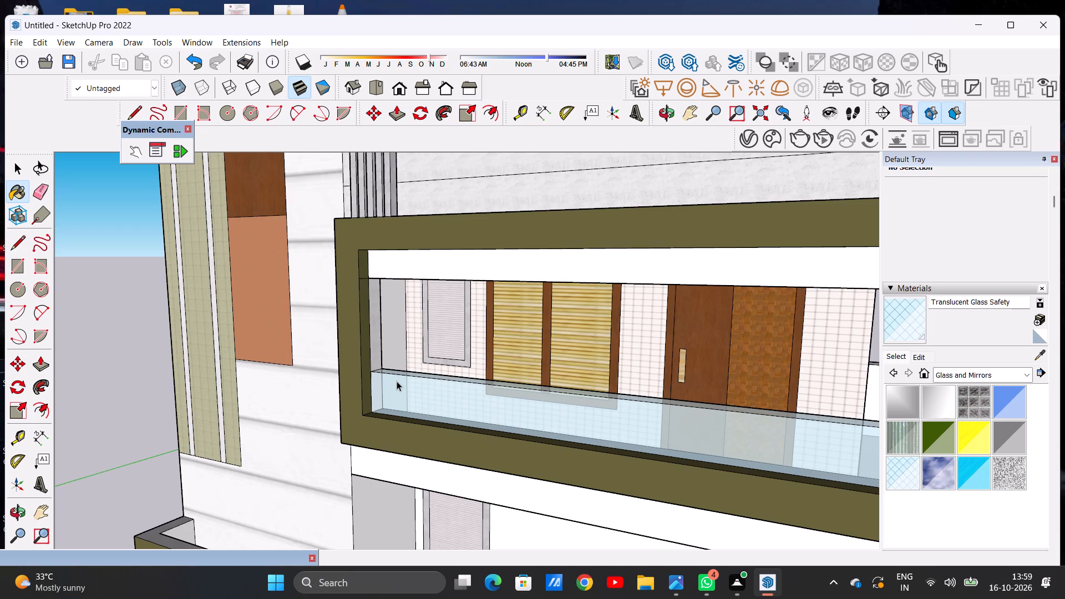
pyautogui.scroll(4, 392, 311)
pyautogui.scroll(-10, 347, 318)
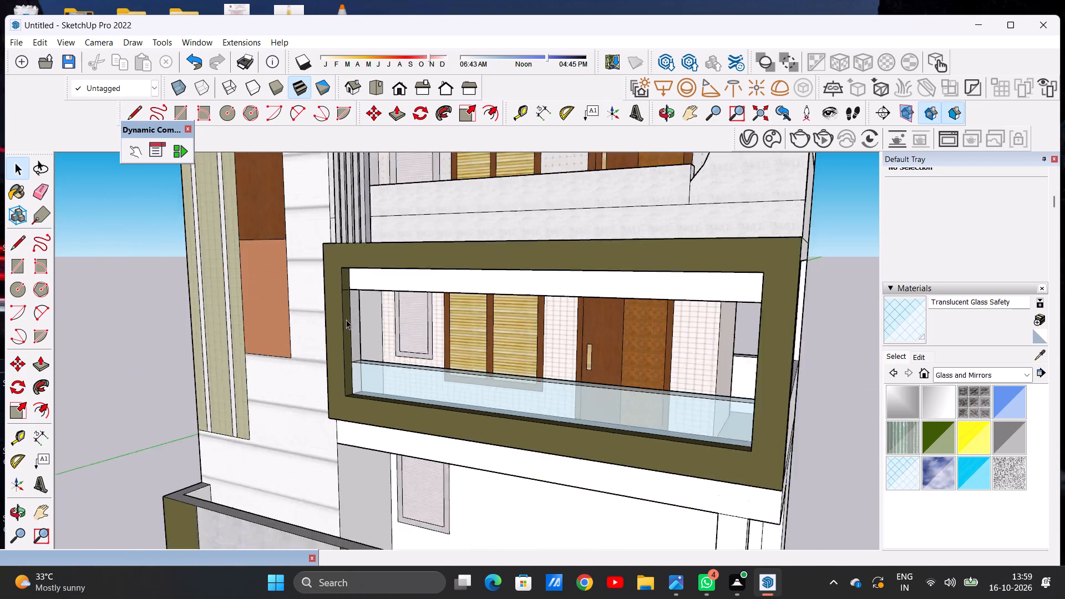
pyautogui.scroll(-3, 346, 319)
pyautogui.moveTo(351, 327); pyautogui.dragTo(651, 332, button='middle')
pyautogui.scroll(7, 588, 317)
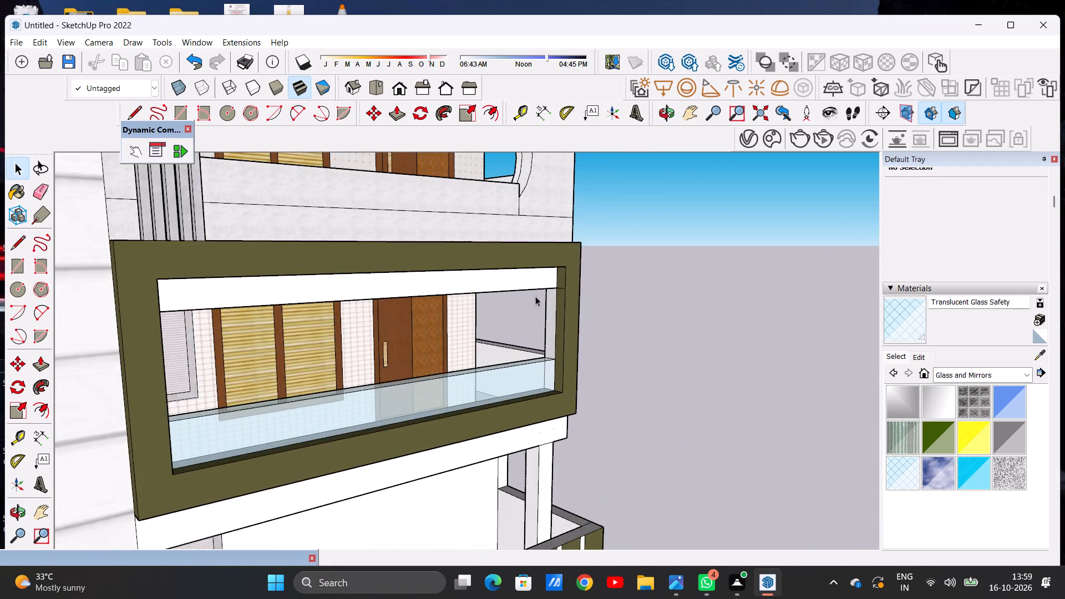
pyautogui.scroll(7, 541, 292)
pyautogui.moveTo(576, 354); pyautogui.dragTo(540, 301, button='middle')
pyautogui.scroll(-13, 632, 385)
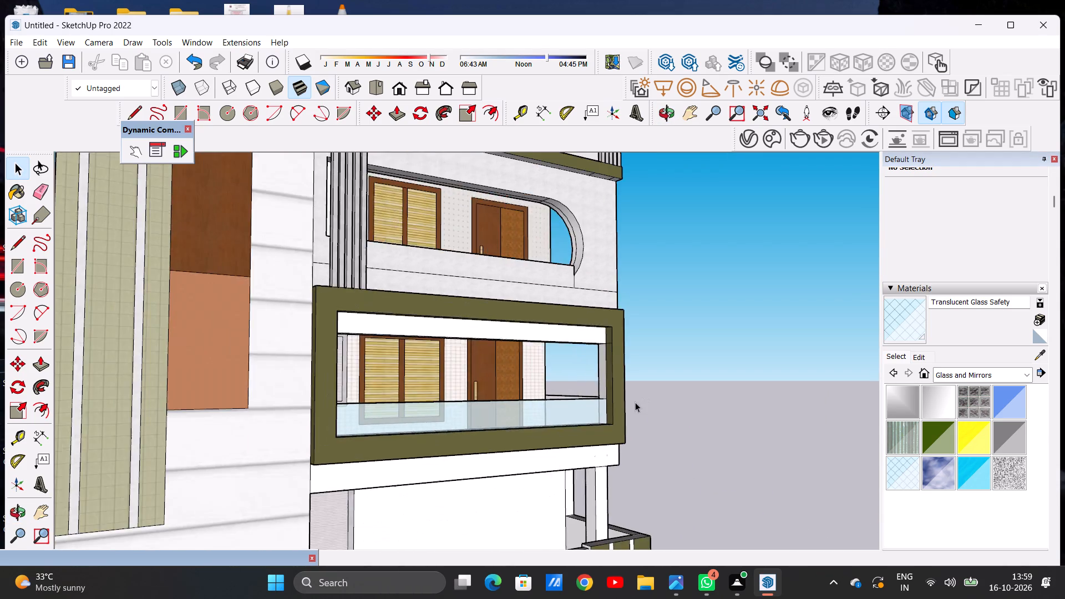
pyautogui.moveTo(625, 404); pyautogui.dragTo(547, 414, button='middle')
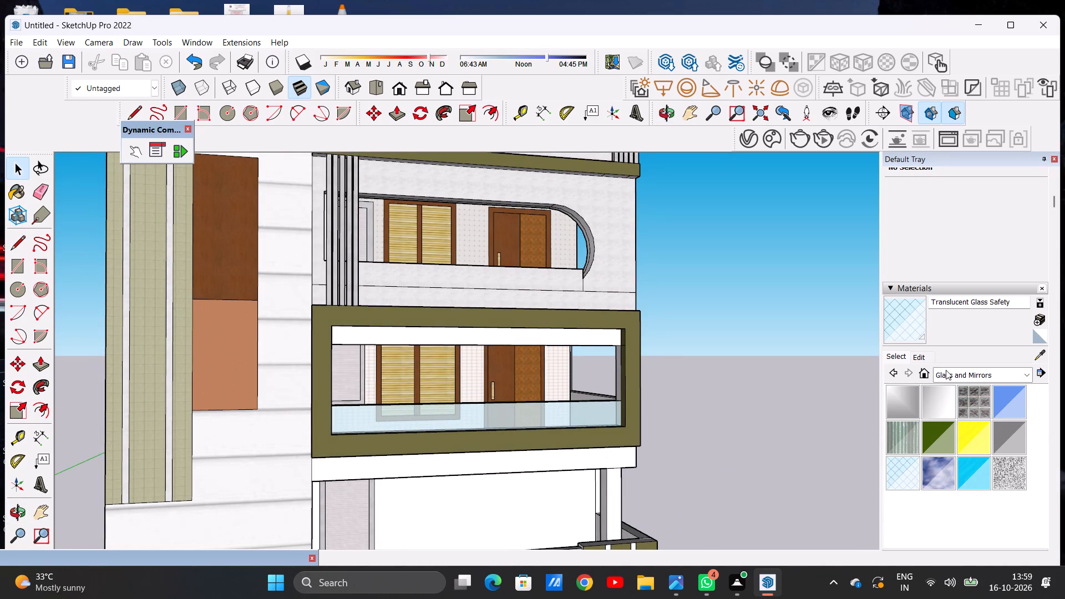
# Paint the ground-floor front wall behind the gate with Polished Concrete New from Asphalt and Concrete.
pyautogui.click(947, 373)
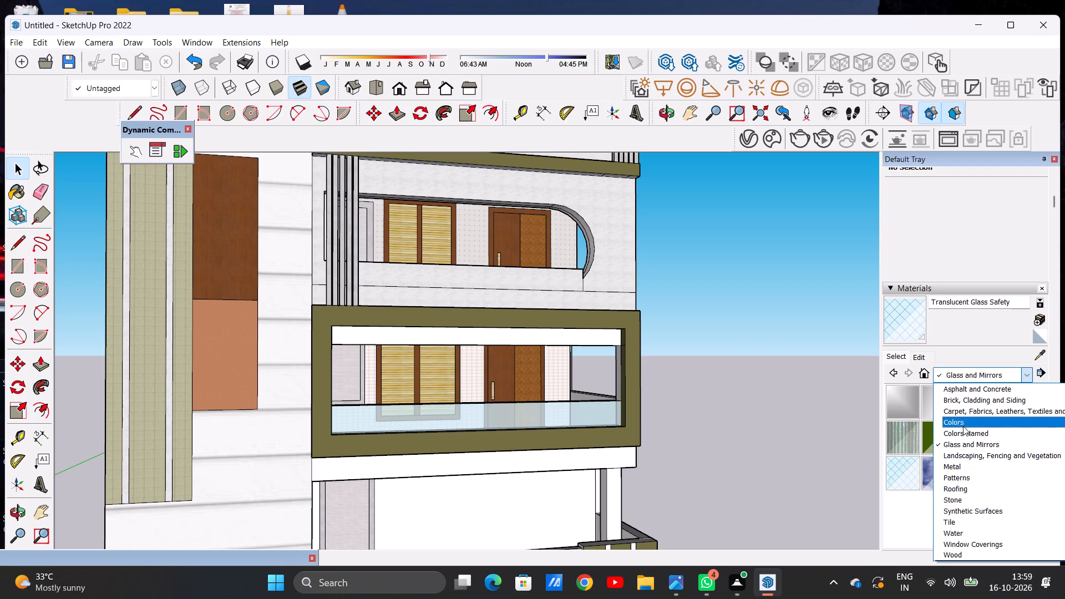
pyautogui.click(961, 392)
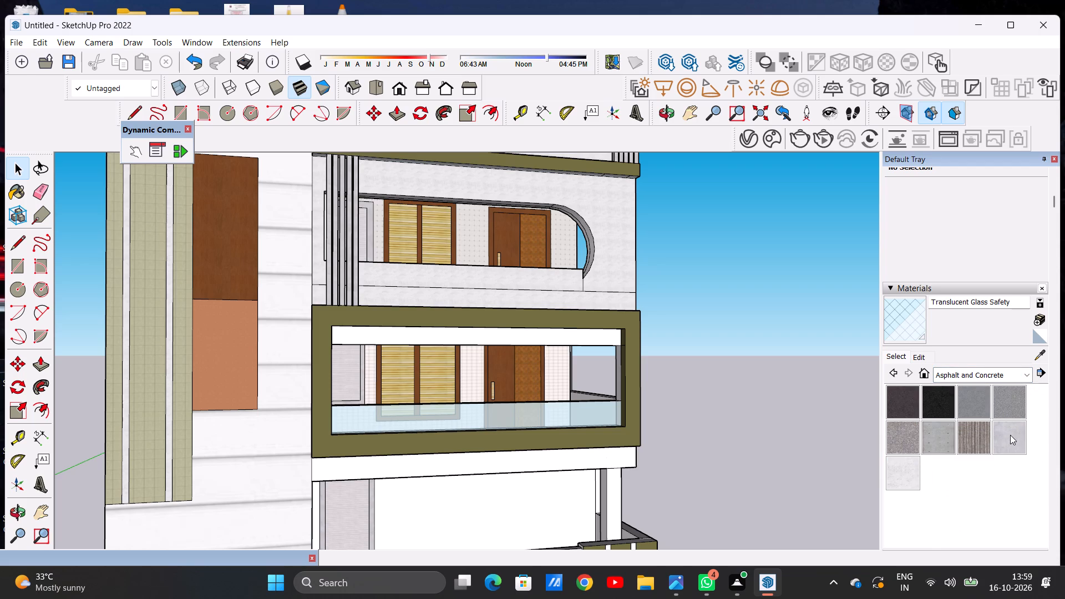
pyautogui.click(1010, 435)
pyautogui.scroll(-5, 618, 389)
pyautogui.scroll(-5, 344, 387)
pyautogui.scroll(13, 493, 435)
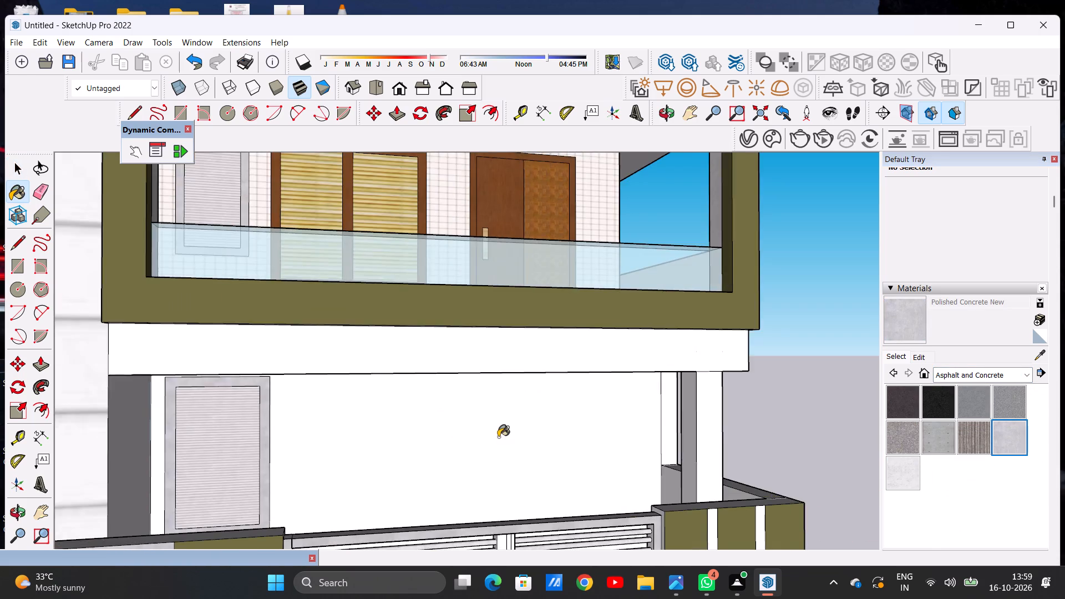
pyautogui.moveTo(485, 444); pyautogui.dragTo(351, 446, button='middle')
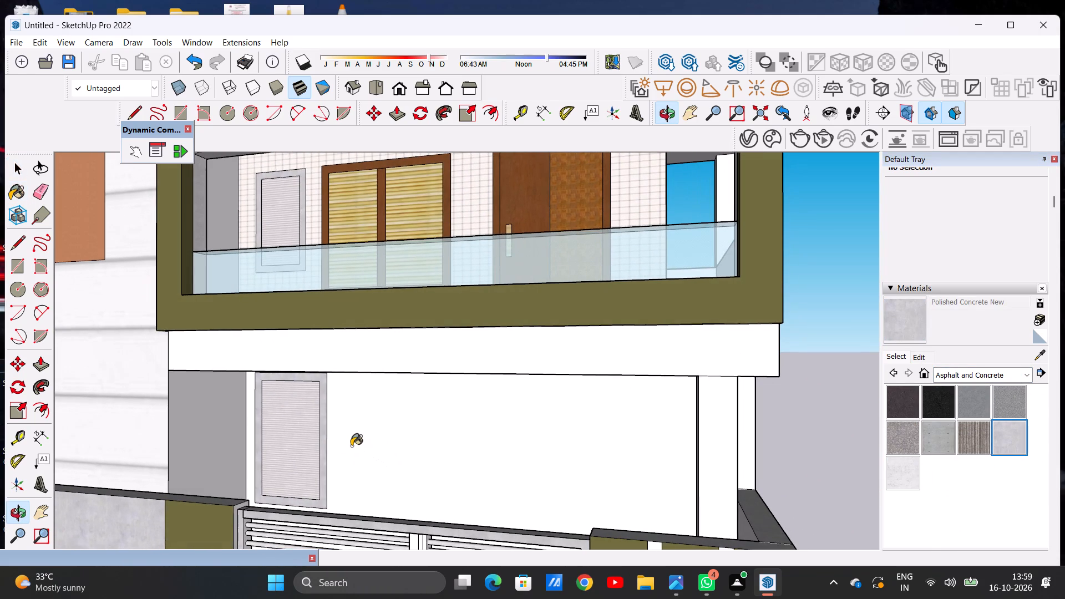
pyautogui.scroll(5, 404, 372)
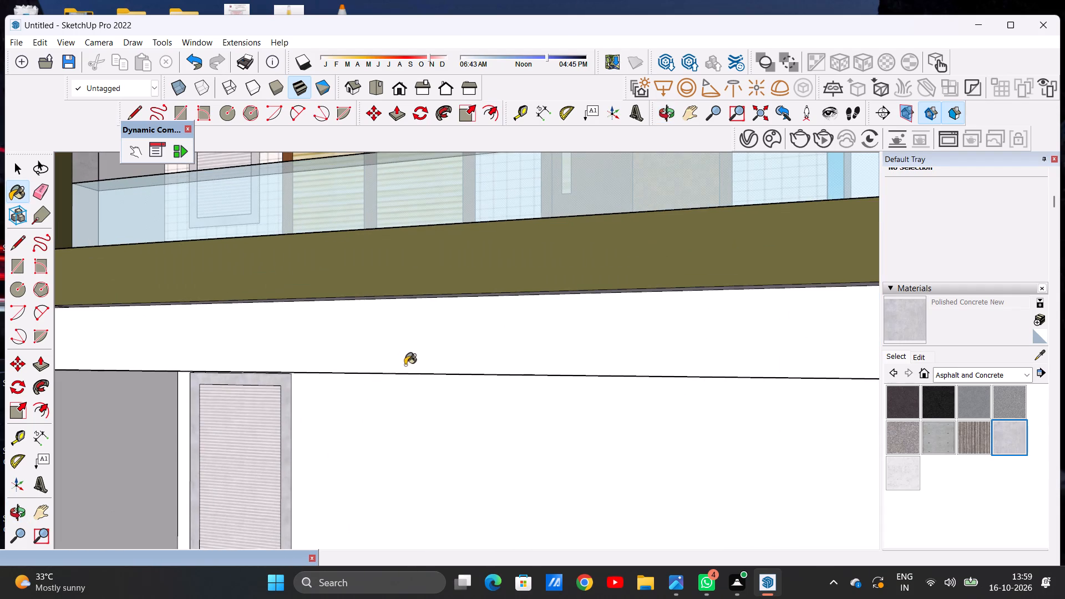
pyautogui.click(431, 437)
# Paint the ground-floor side wall face next to the tower, beneath the lowest framed balcony, with Polished Concrete New.
pyautogui.scroll(-12, 430, 409)
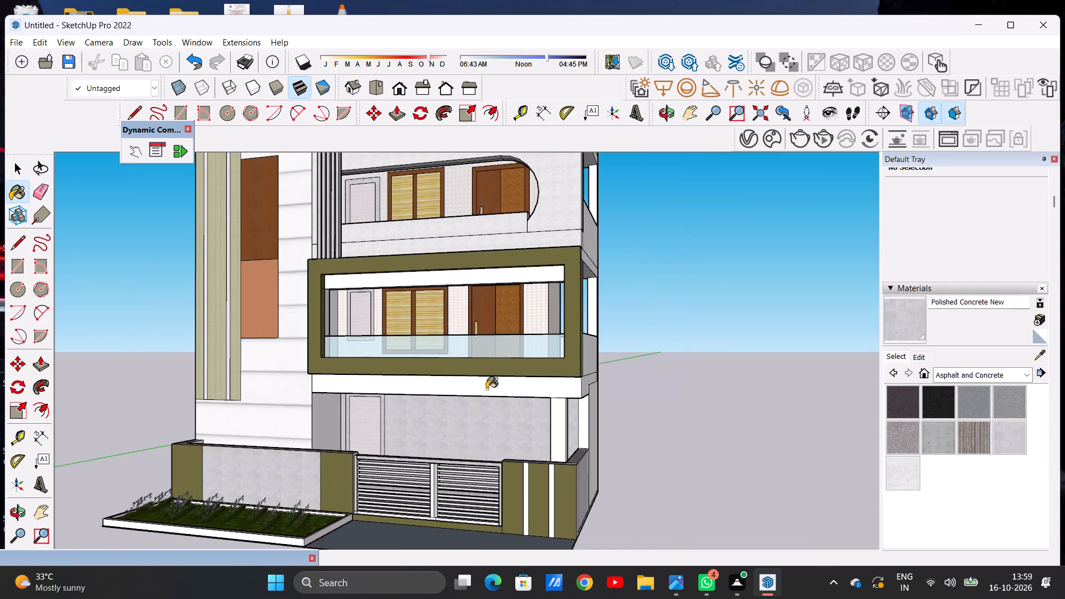
pyautogui.moveTo(533, 439); pyautogui.dragTo(499, 473, button='middle')
pyautogui.scroll(10, 336, 403)
pyautogui.click(336, 403)
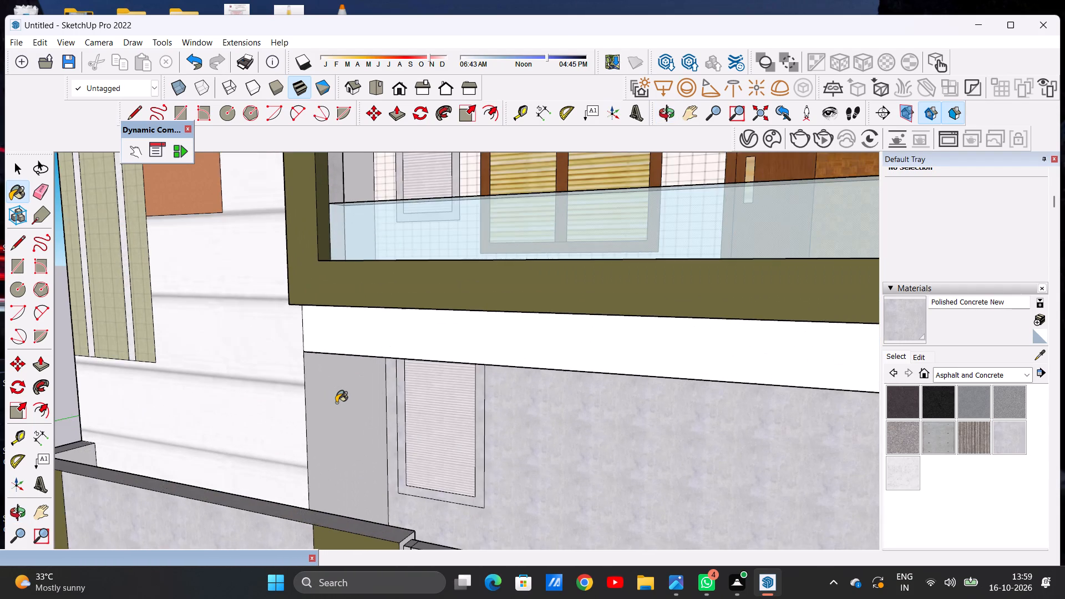
# Paint the inner face of the boundary wall's short end, beside the tower near the garden bed, with Polished Concrete New.
pyautogui.scroll(-15, 339, 418)
pyautogui.moveTo(566, 410); pyautogui.dragTo(461, 413, button='middle')
pyautogui.scroll(4, 586, 453)
pyautogui.scroll(-2, 586, 453)
pyautogui.scroll(2, 586, 453)
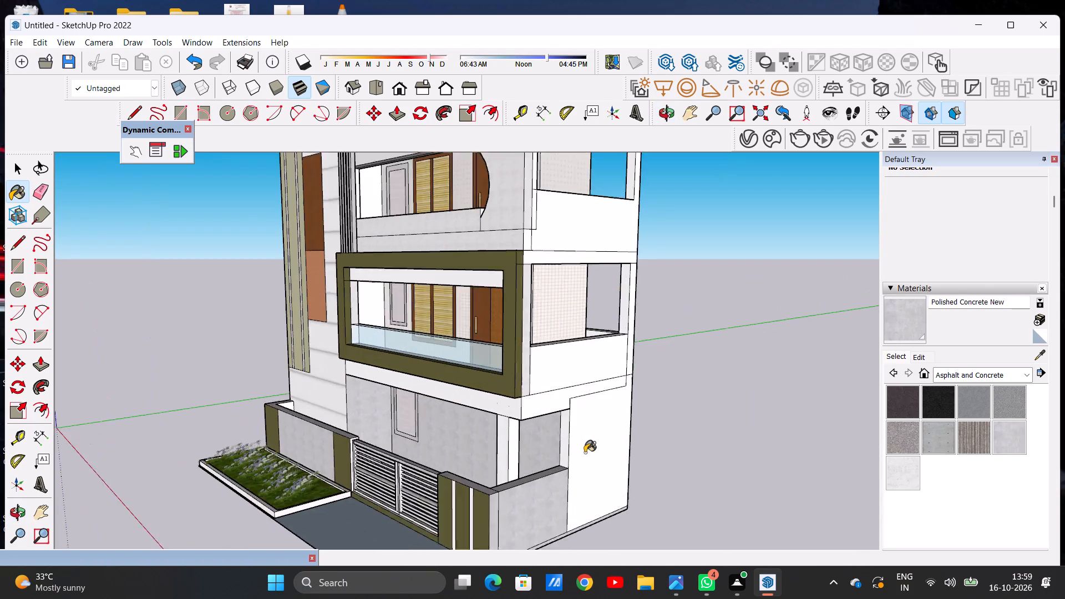
pyautogui.scroll(16, 585, 453)
pyautogui.scroll(-17, 505, 427)
pyautogui.moveTo(659, 379); pyautogui.dragTo(344, 424, button='middle')
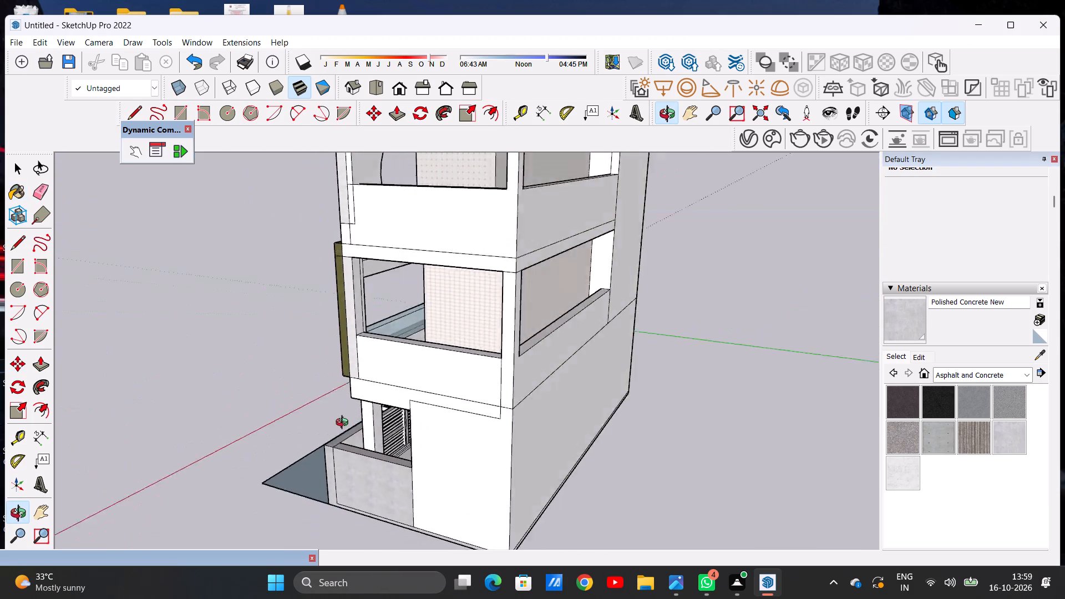
pyautogui.moveTo(344, 424); pyautogui.dragTo(672, 389, button='middle')
pyautogui.scroll(-4, 491, 439)
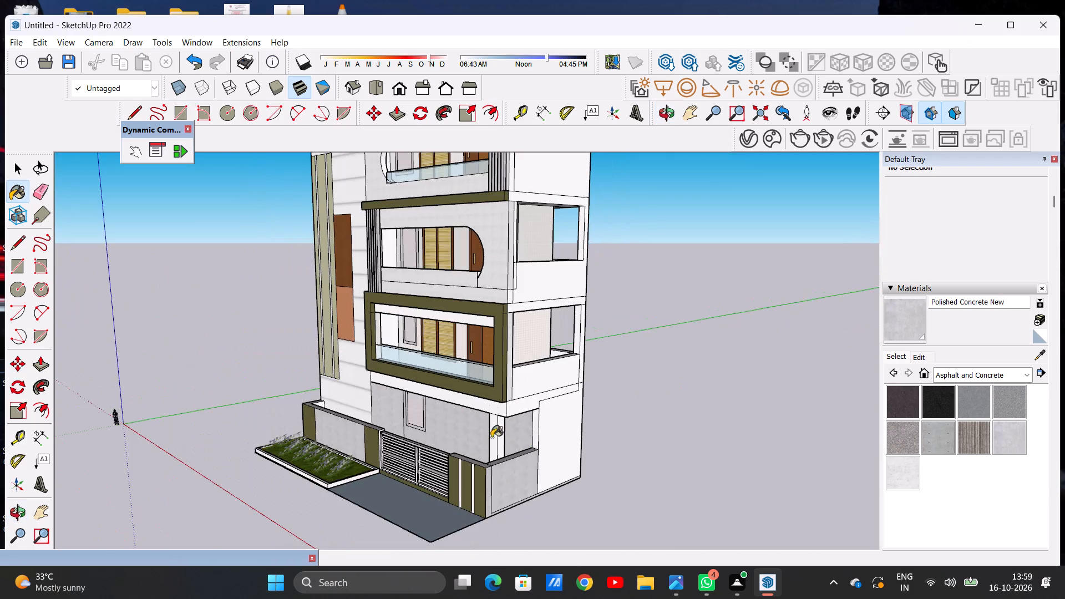
pyautogui.scroll(6, 319, 398)
pyautogui.moveTo(316, 420); pyautogui.dragTo(295, 576, button='middle')
pyautogui.scroll(2, 339, 292)
pyautogui.scroll(-1, 338, 292)
pyautogui.scroll(17, 338, 292)
pyautogui.click(312, 321)
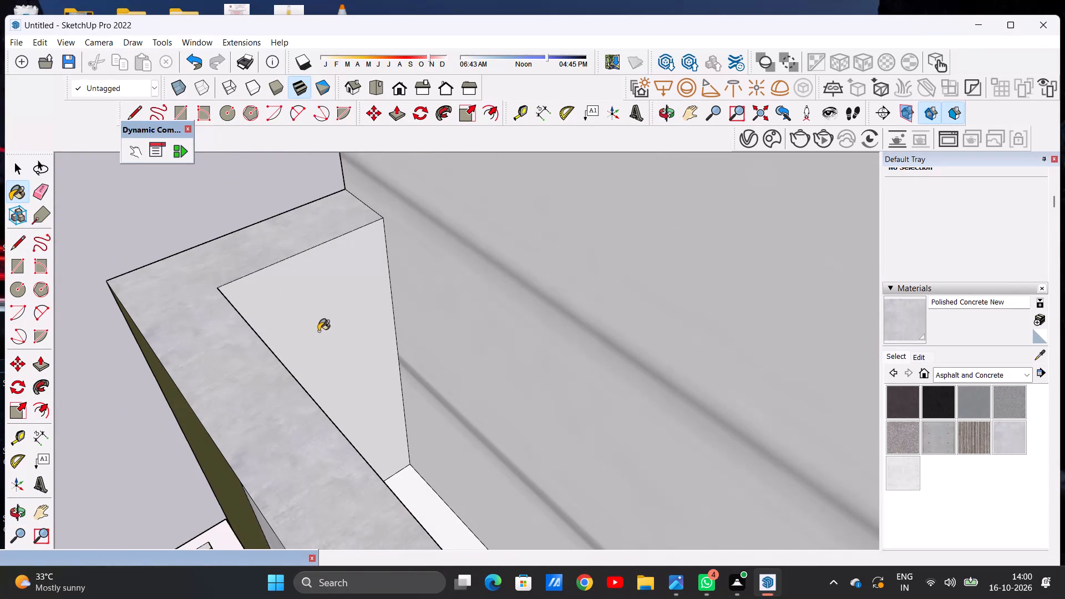
# Paint the top storey's balcony floor with Leather Blue from the carpet, fabrics and leathers collection.
pyautogui.scroll(-12, 369, 403)
pyautogui.moveTo(460, 450); pyautogui.dragTo(328, 408, button='middle')
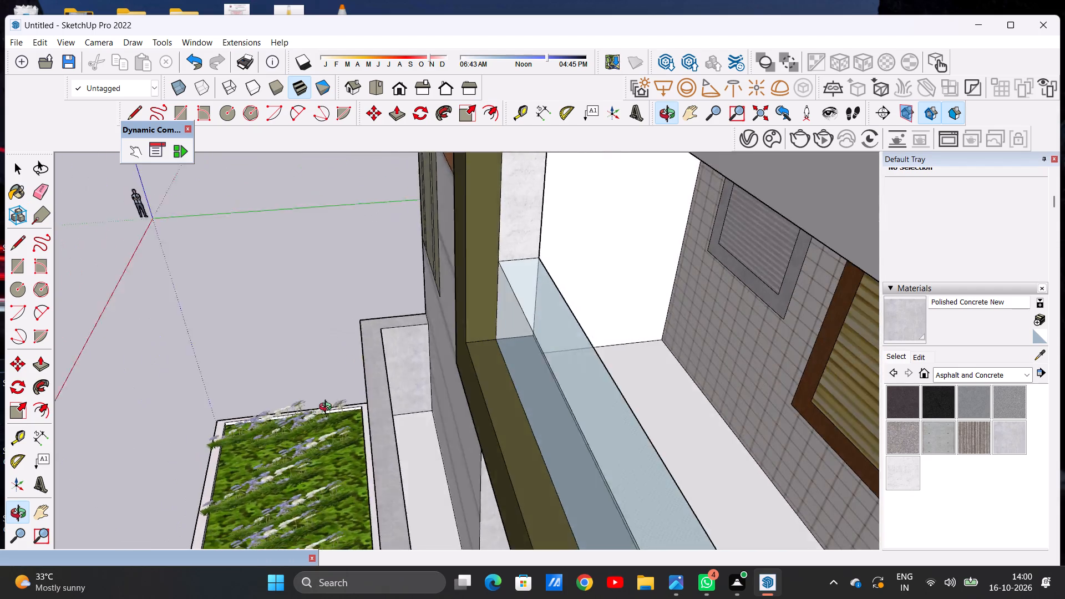
pyautogui.moveTo(328, 408); pyautogui.dragTo(300, 356, button='middle')
pyautogui.scroll(-4, 379, 348)
pyautogui.scroll(-6, 442, 349)
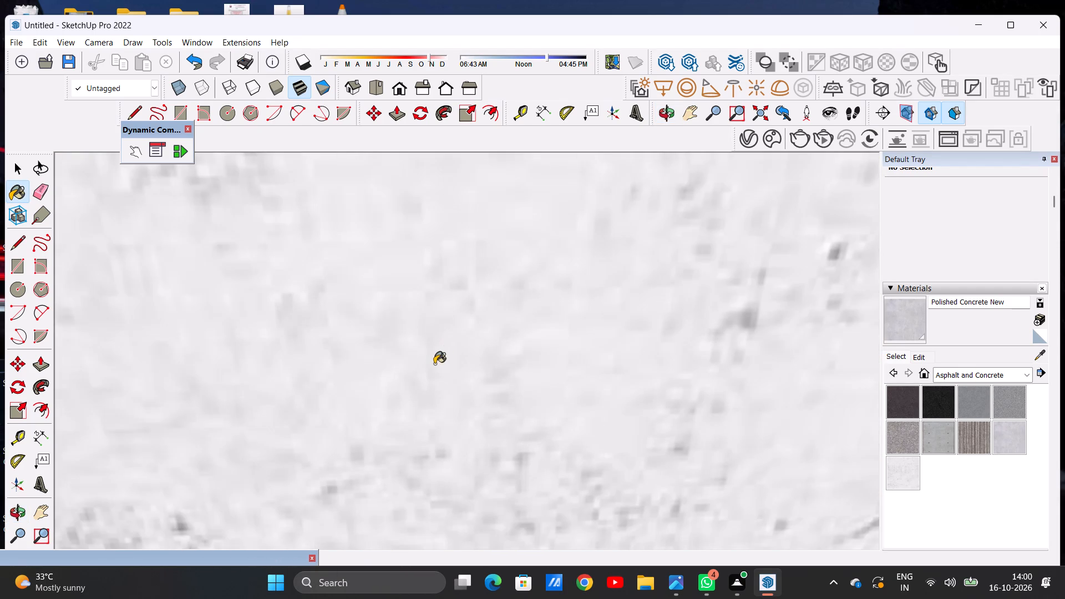
pyautogui.scroll(-20, 434, 364)
pyautogui.scroll(-11, 434, 364)
pyautogui.scroll(1, 444, 383)
pyautogui.scroll(-12, 444, 383)
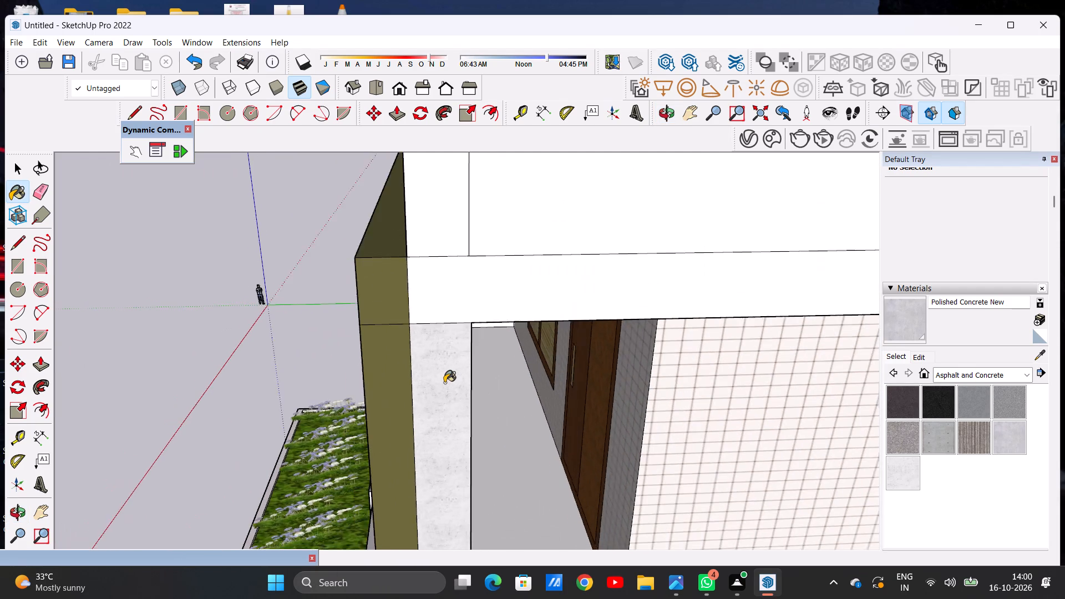
pyautogui.scroll(-7, 444, 383)
pyautogui.moveTo(448, 375); pyautogui.dragTo(562, 413, button='middle')
pyautogui.scroll(1, 554, 395)
pyautogui.scroll(-7, 506, 362)
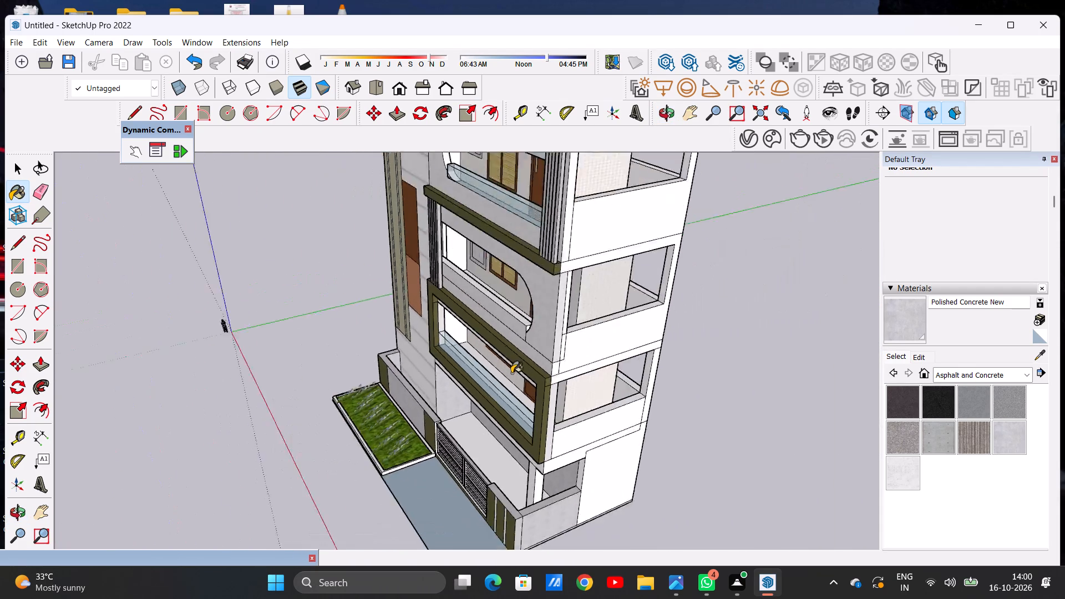
pyautogui.scroll(-7, 511, 373)
pyautogui.scroll(8, 503, 212)
pyautogui.moveTo(499, 216); pyautogui.dragTo(531, 323, button='middle')
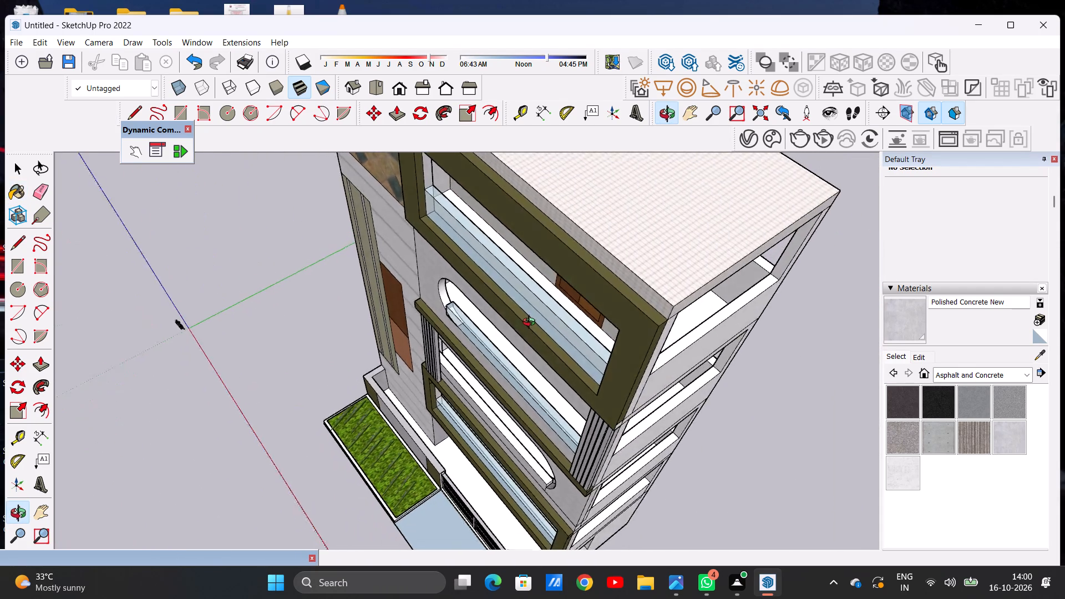
pyautogui.moveTo(531, 323); pyautogui.dragTo(507, 319, button='middle')
pyautogui.scroll(11, 684, 338)
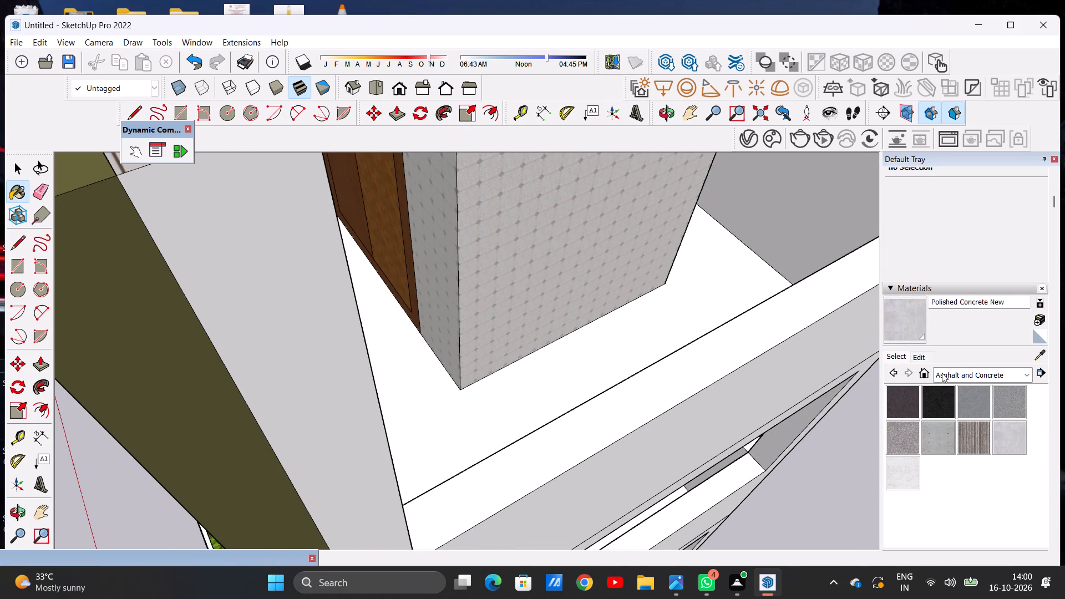
pyautogui.click(942, 373)
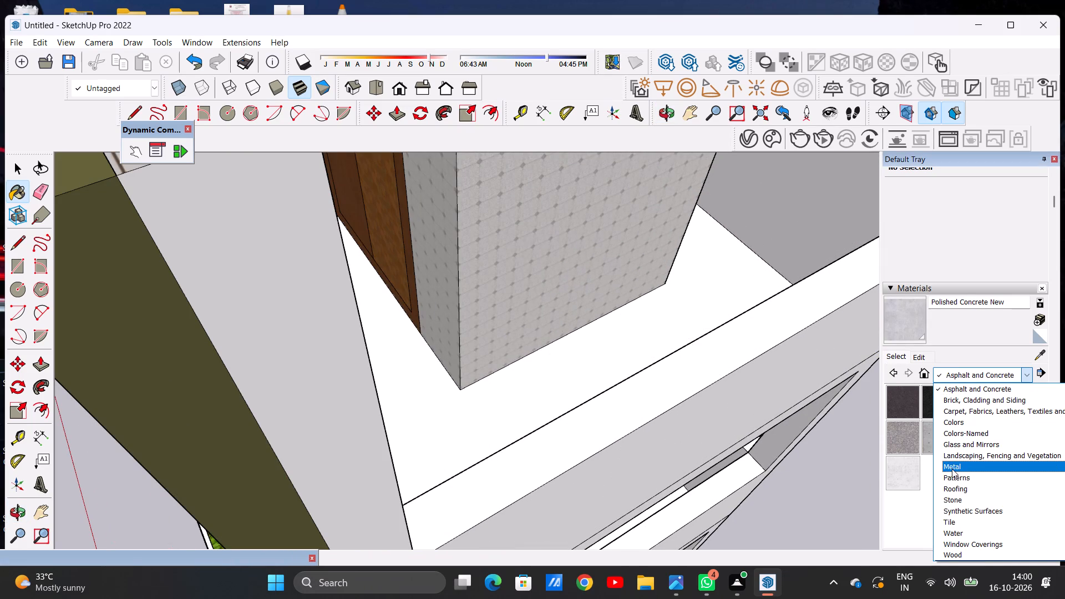
pyautogui.click(955, 415)
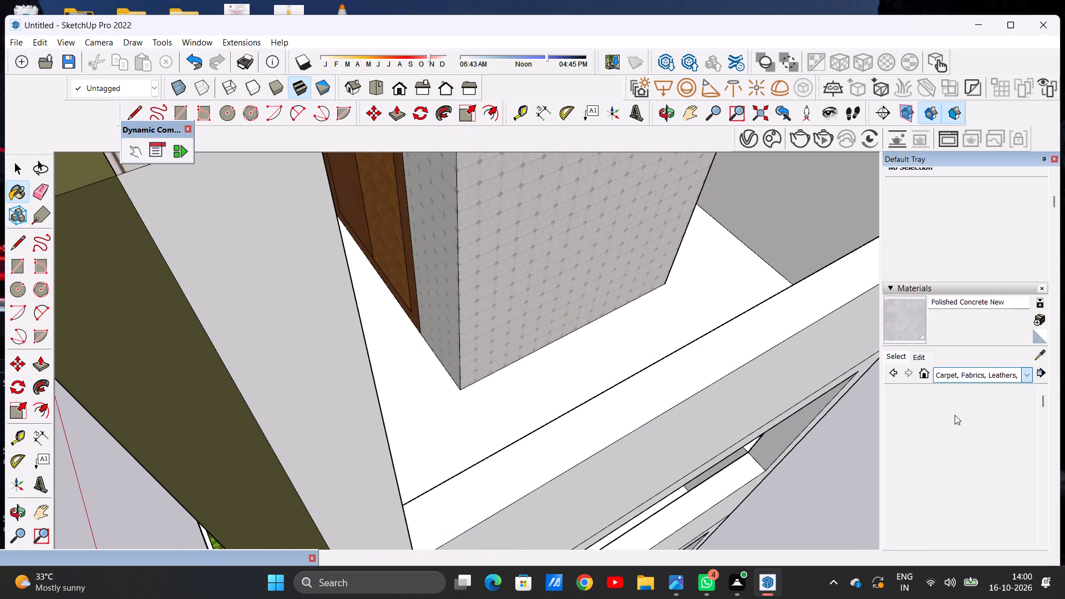
pyautogui.click(982, 471)
pyautogui.scroll(5, 473, 398)
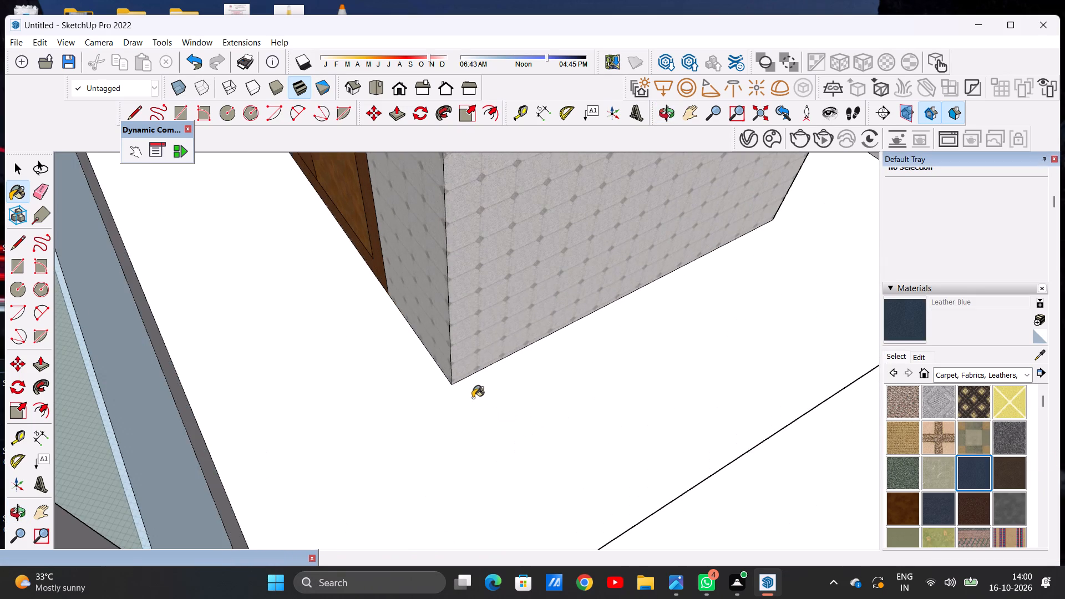
pyautogui.click(456, 444)
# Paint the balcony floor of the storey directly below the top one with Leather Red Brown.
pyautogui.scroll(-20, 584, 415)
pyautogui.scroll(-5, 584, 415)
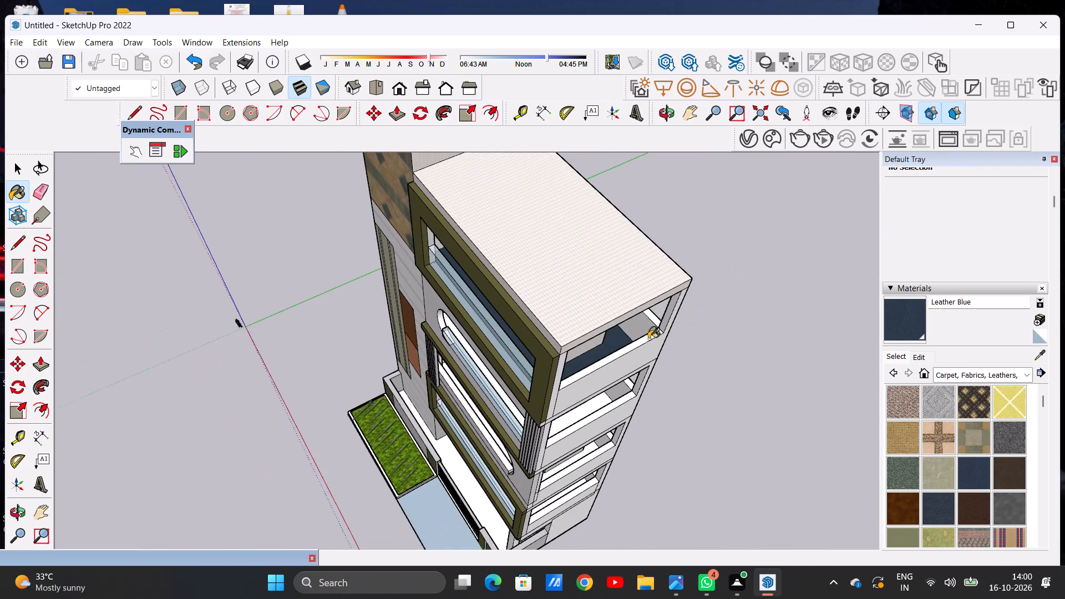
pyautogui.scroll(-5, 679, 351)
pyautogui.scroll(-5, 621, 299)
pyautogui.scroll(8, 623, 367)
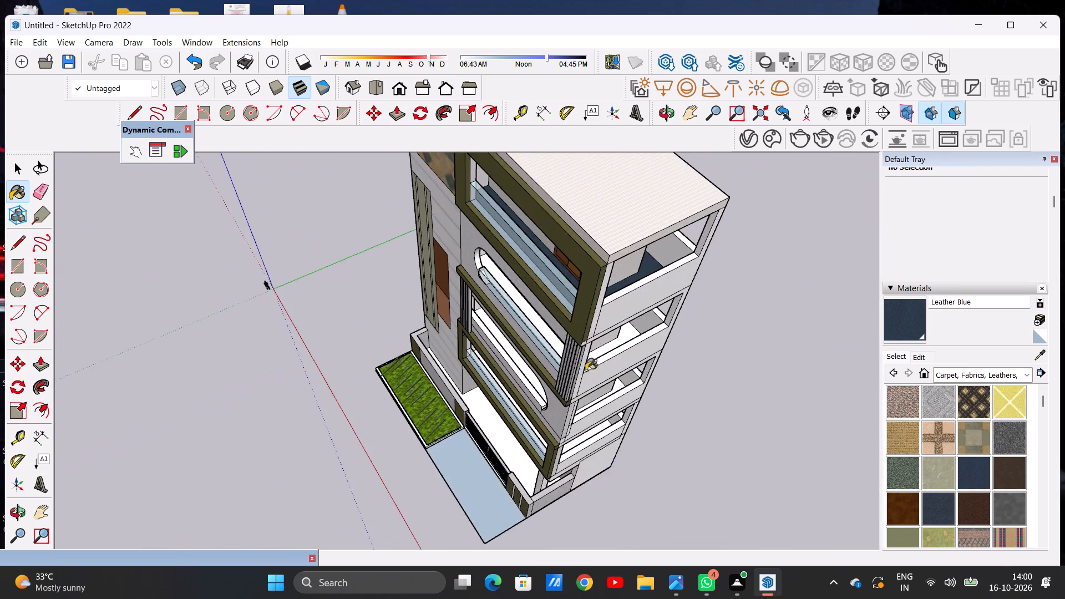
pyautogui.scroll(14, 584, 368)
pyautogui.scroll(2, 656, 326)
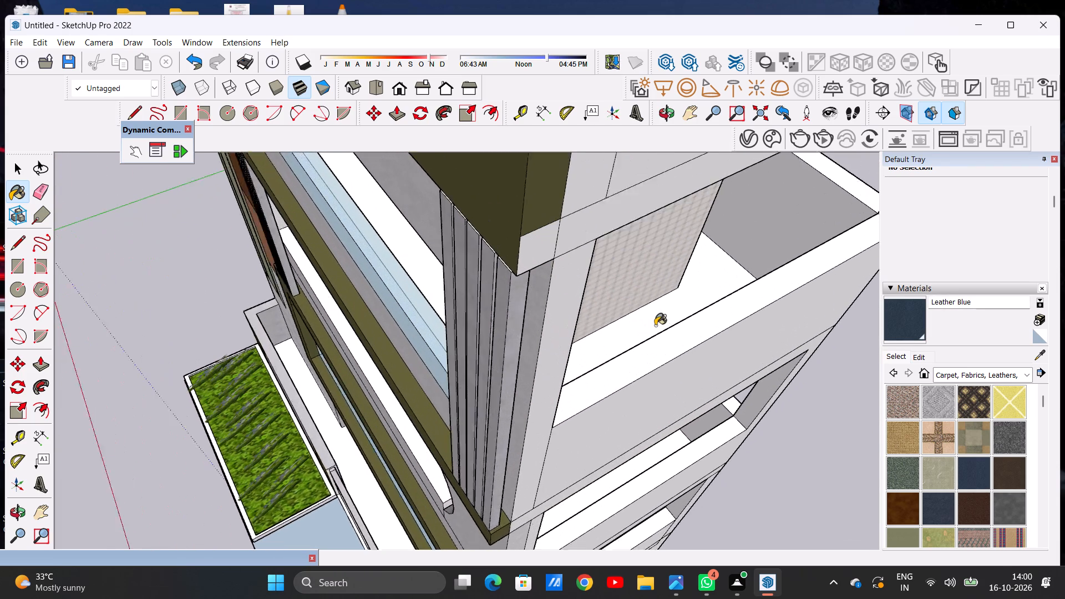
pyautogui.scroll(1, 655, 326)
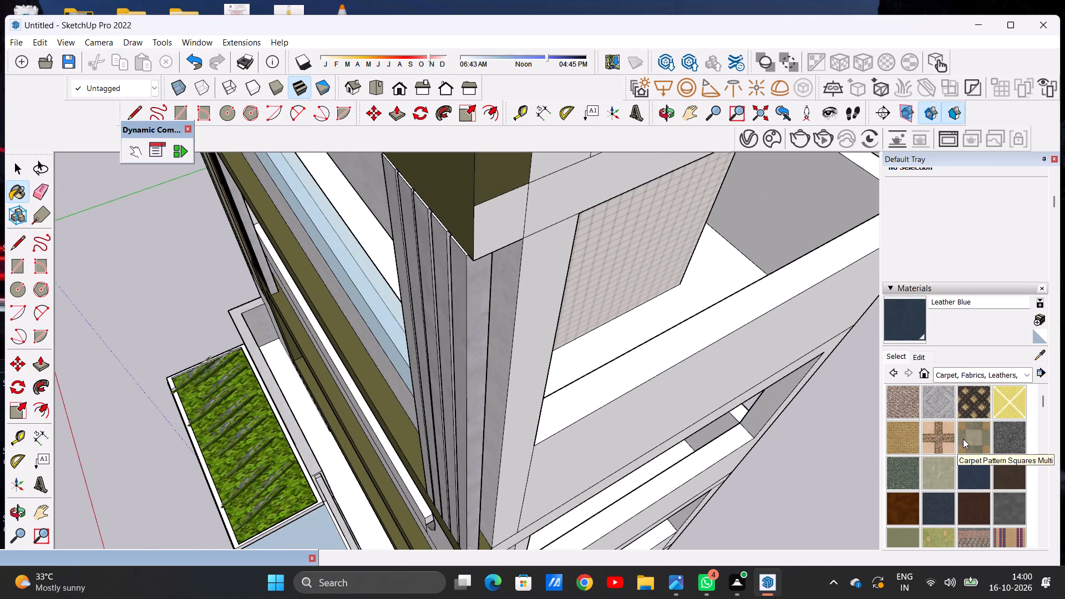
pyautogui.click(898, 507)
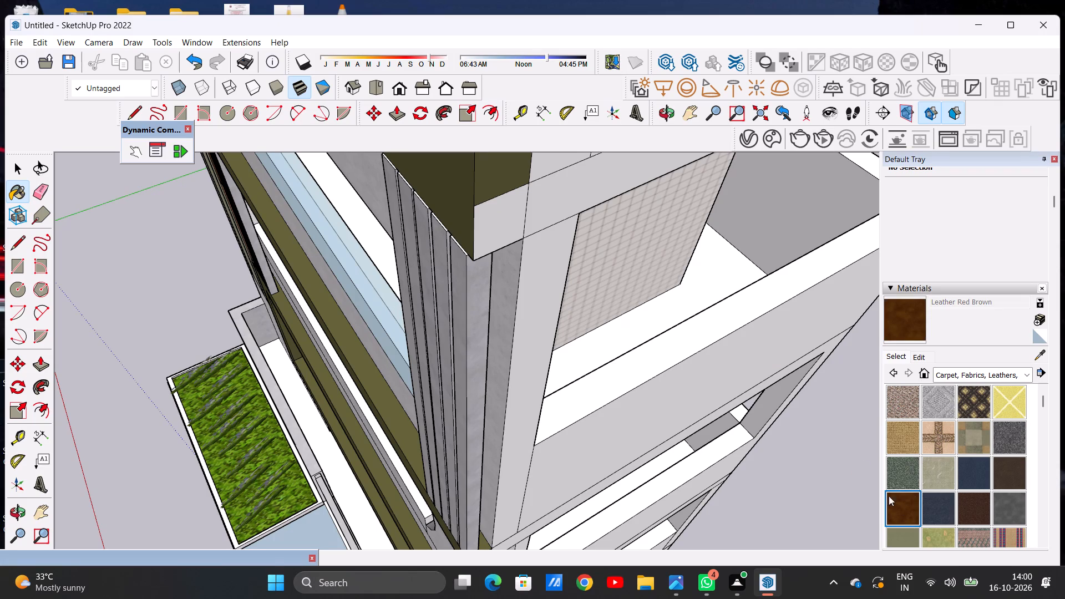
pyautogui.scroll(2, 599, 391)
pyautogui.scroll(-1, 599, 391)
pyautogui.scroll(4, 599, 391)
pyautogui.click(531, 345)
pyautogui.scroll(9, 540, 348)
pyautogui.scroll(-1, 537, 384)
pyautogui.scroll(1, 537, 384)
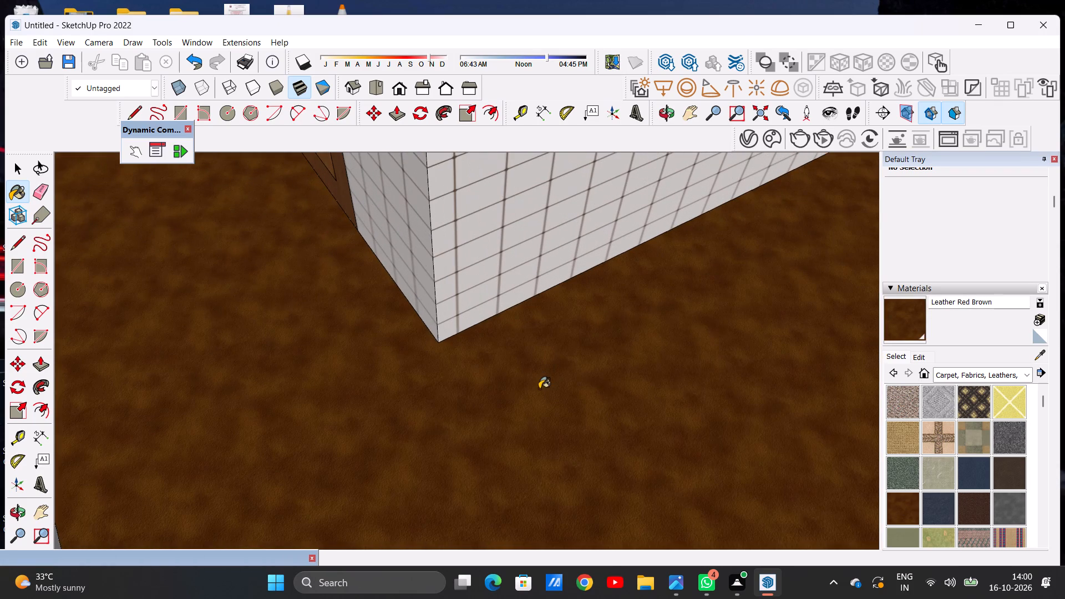
# Repaint the balcony floor of the storey directly below the top one with Suede Brown.
pyautogui.scroll(-20, 537, 398)
pyautogui.scroll(-9, 537, 398)
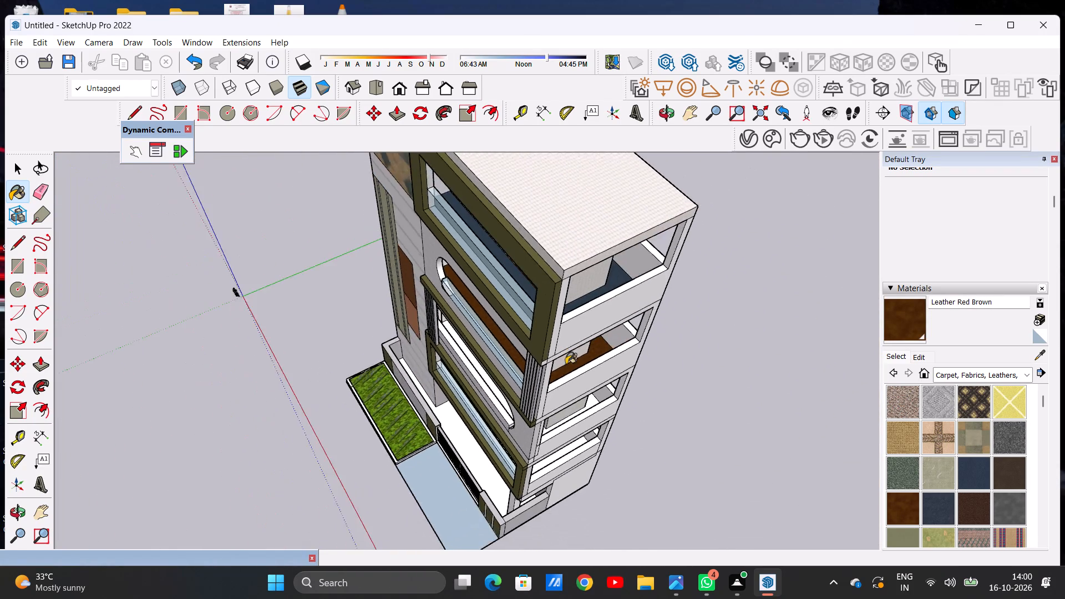
pyautogui.scroll(19, 566, 380)
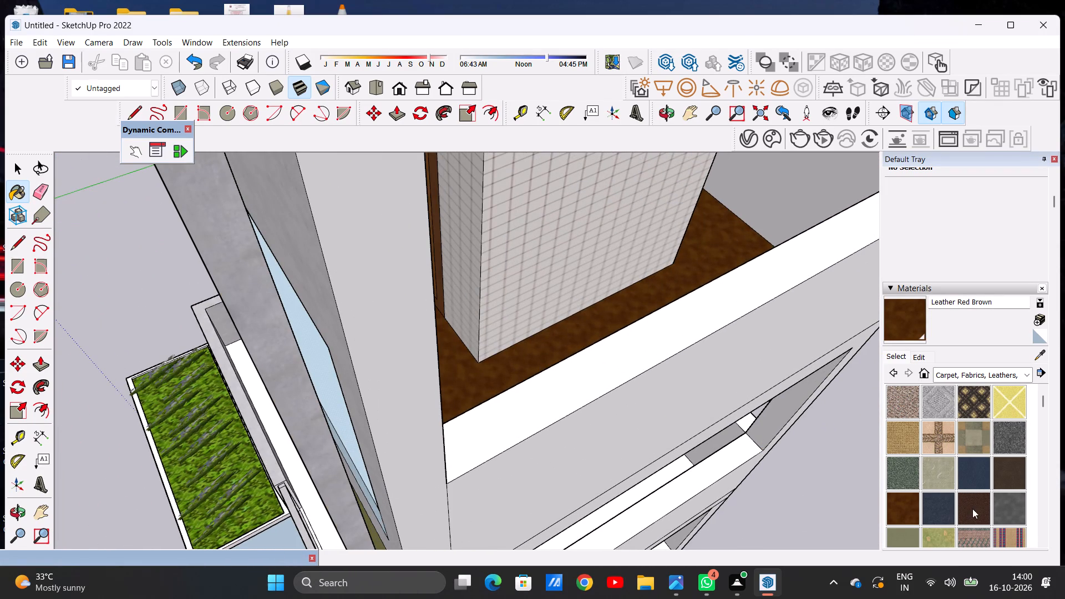
pyautogui.click(972, 509)
pyautogui.scroll(6, 546, 356)
pyautogui.click(531, 377)
pyautogui.scroll(2, 544, 413)
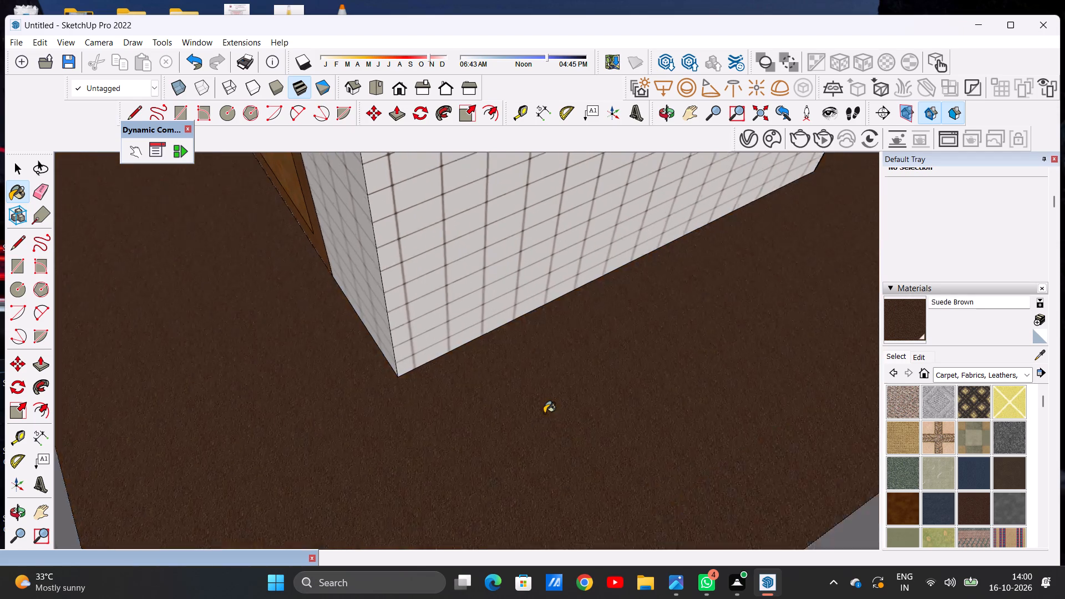
# Repaint the balcony floor of the storey directly below the top one with Leather Red Brown.
pyautogui.scroll(4, 544, 413)
pyautogui.scroll(-8, 544, 413)
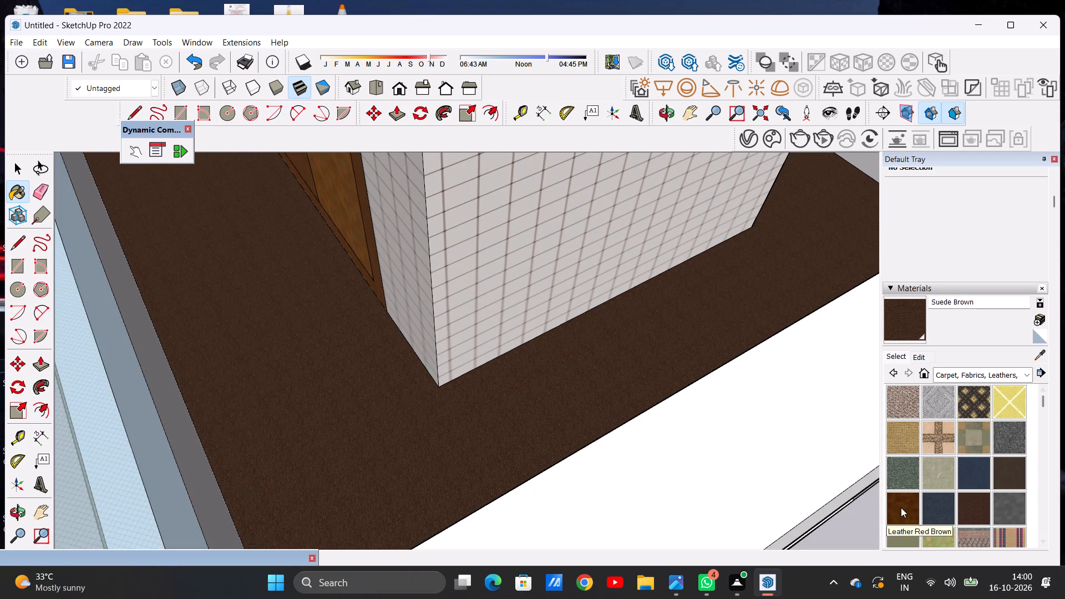
pyautogui.click(898, 510)
pyautogui.click(546, 413)
pyautogui.scroll(5, 515, 422)
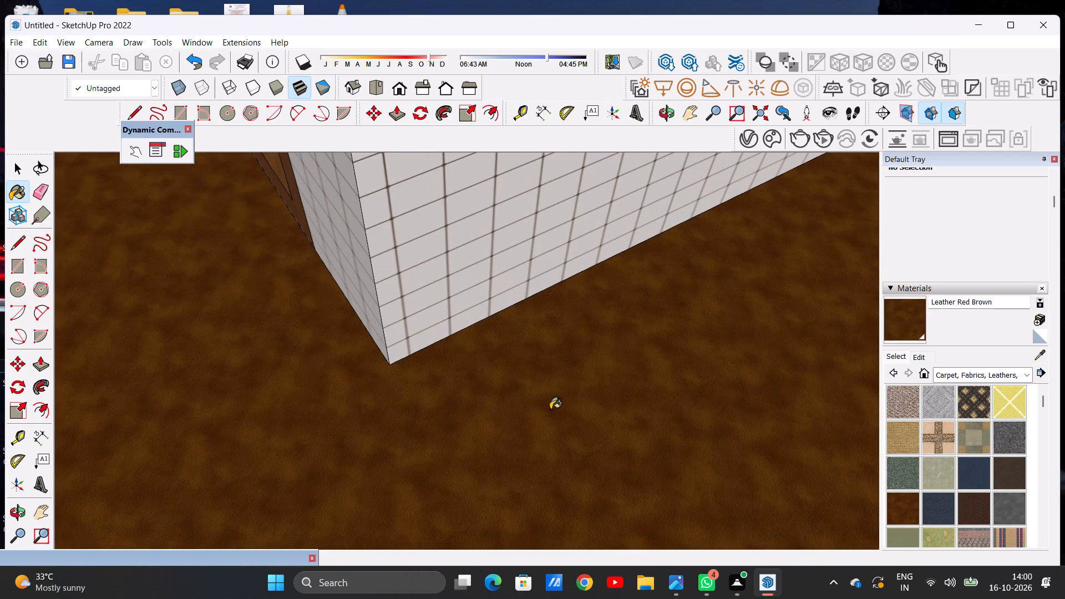
# Paint the balcony floor one storey below the Leather Red Brown one with Carpet Diamond Yellow.
pyautogui.scroll(-20, 550, 409)
pyautogui.scroll(-7, 550, 409)
pyautogui.scroll(5, 594, 423)
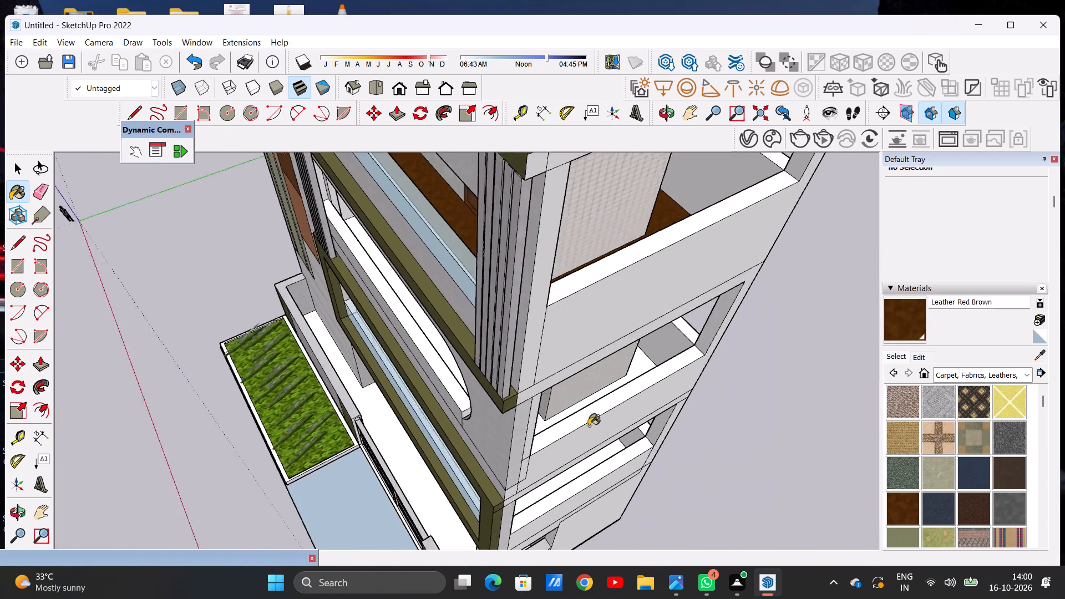
pyautogui.scroll(2, 589, 426)
pyautogui.scroll(16, 542, 438)
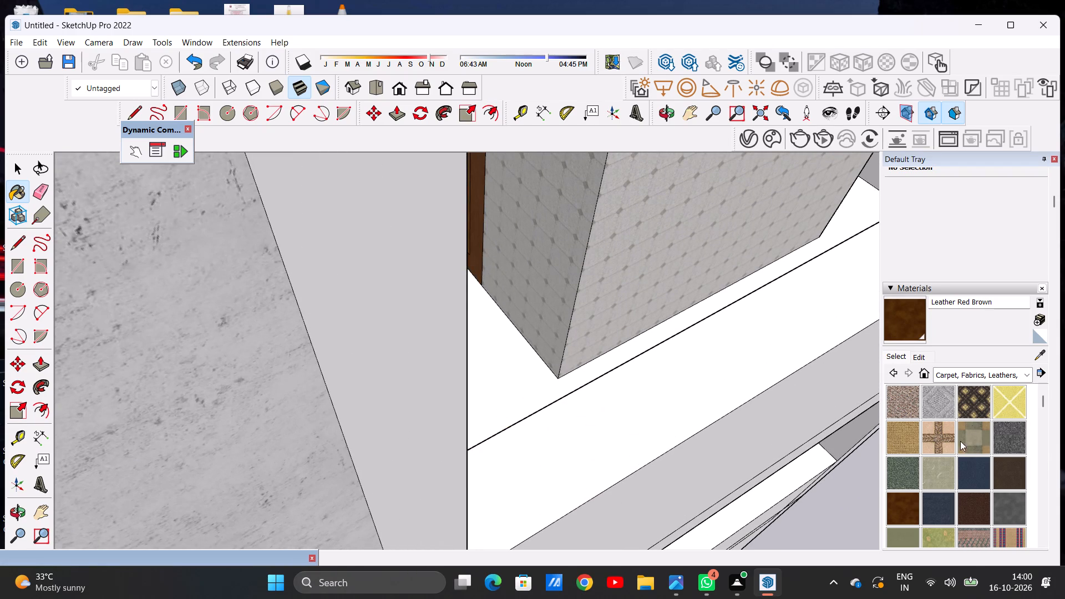
pyautogui.click(996, 391)
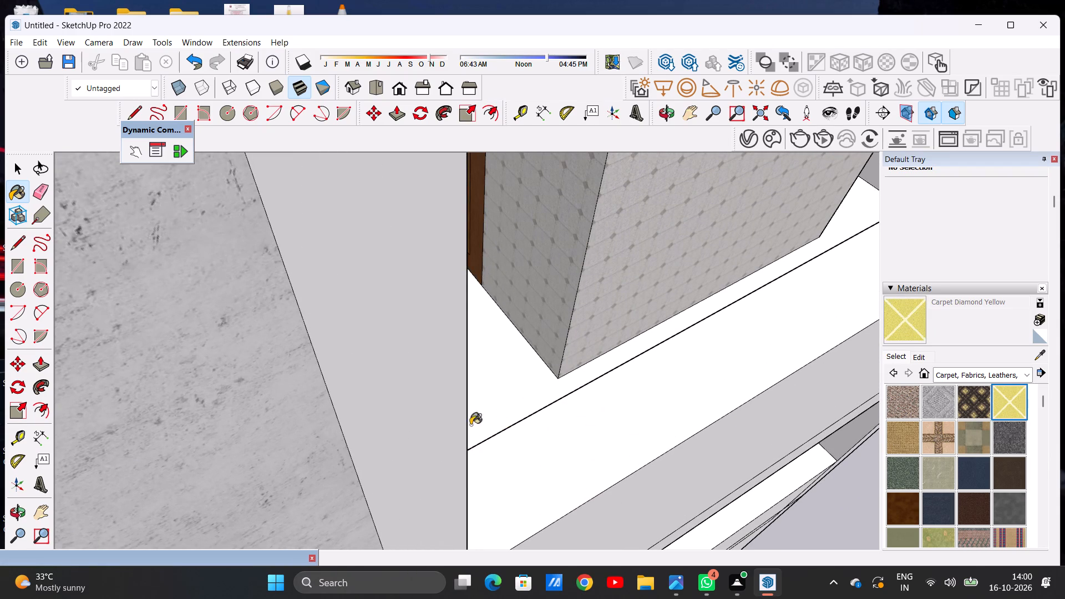
pyautogui.scroll(5, 510, 382)
pyautogui.click(505, 380)
pyautogui.scroll(7, 509, 436)
pyautogui.scroll(-6, 509, 436)
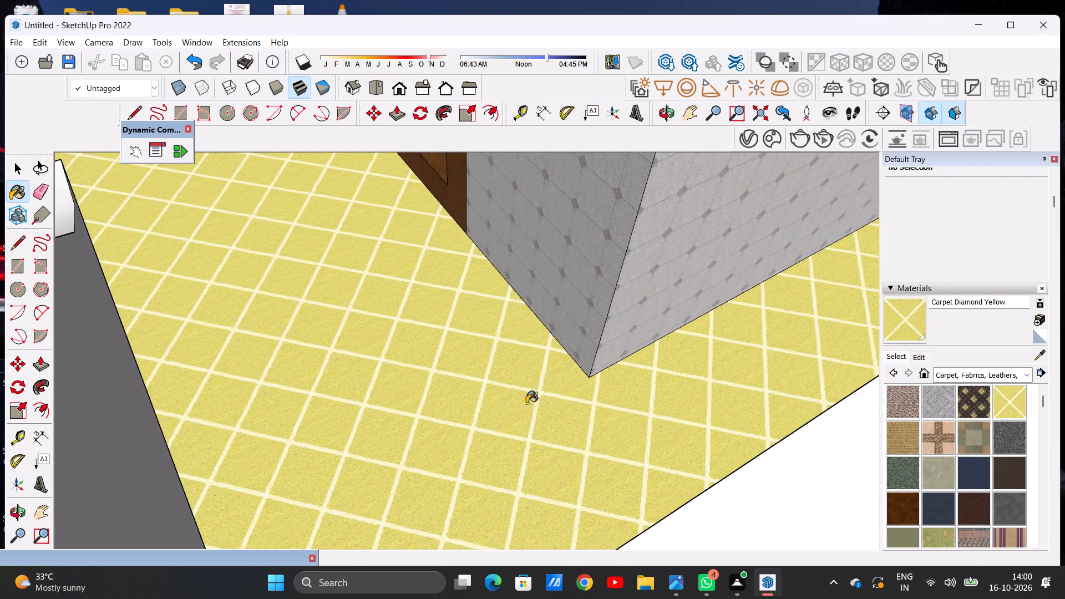
# Paint the lowest balcony floor, directly above the ground storey, with the Carpet Pattern Leaf Squares material.
pyautogui.scroll(-20, 526, 403)
pyautogui.scroll(-18, 526, 403)
pyautogui.scroll(2, 543, 446)
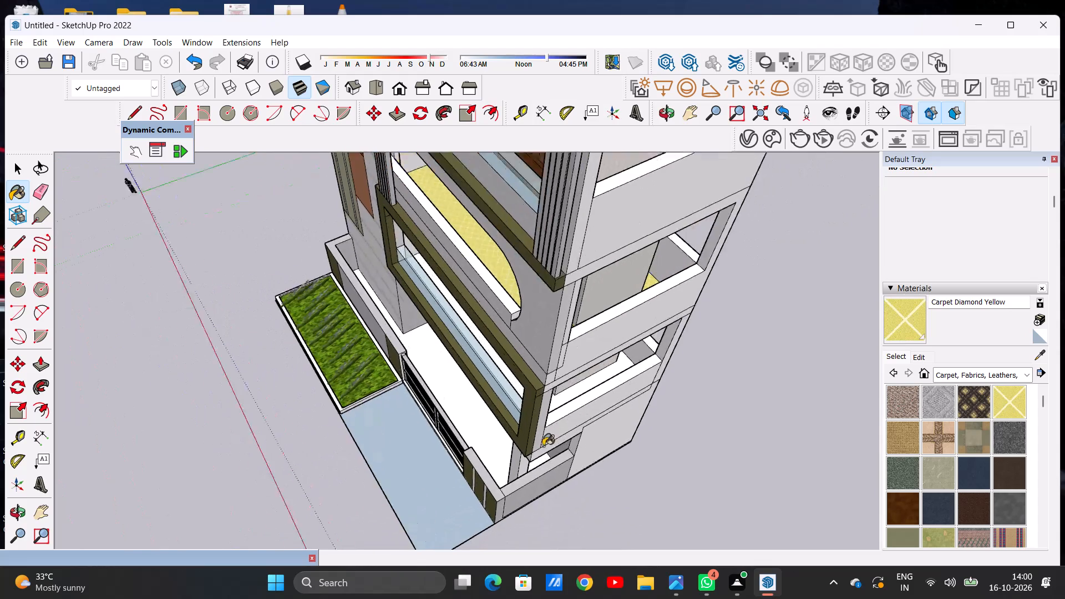
pyautogui.scroll(12, 543, 446)
pyautogui.scroll(10, 546, 373)
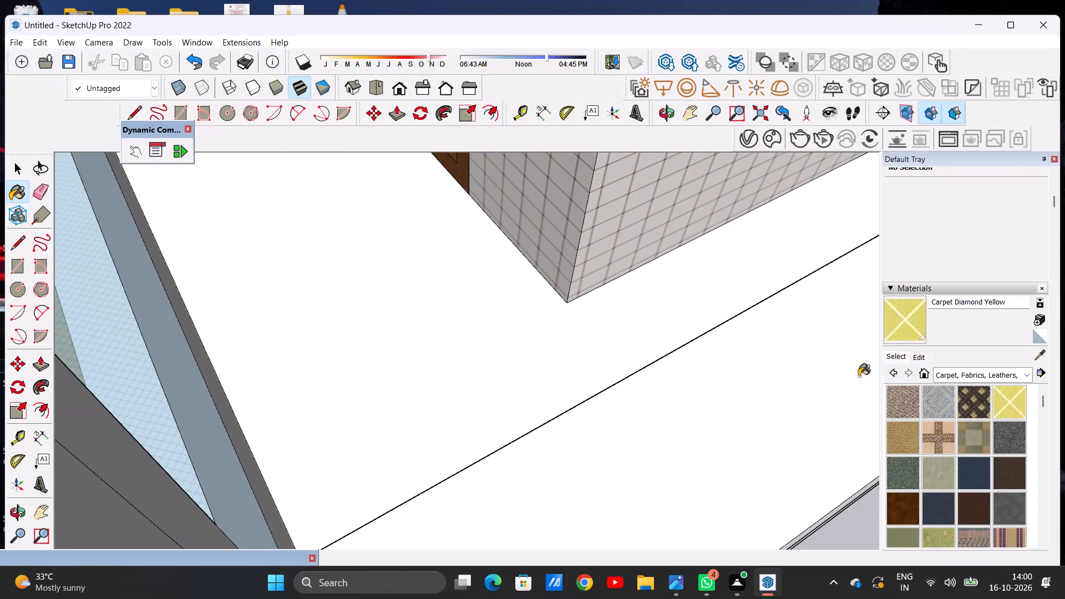
pyautogui.scroll(-1, 935, 437)
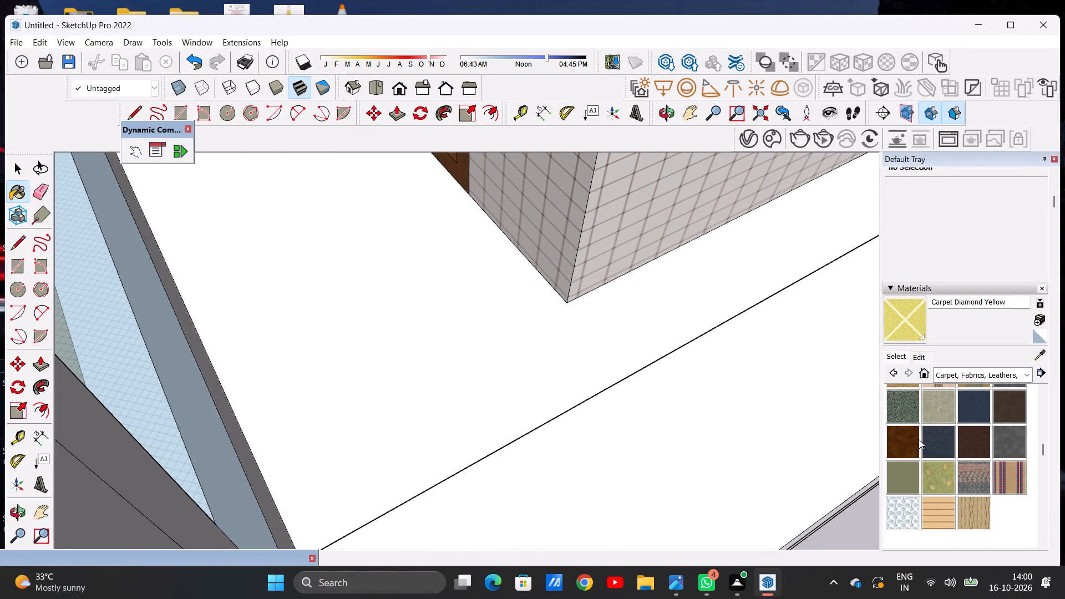
pyautogui.scroll(2, 919, 439)
pyautogui.click(937, 463)
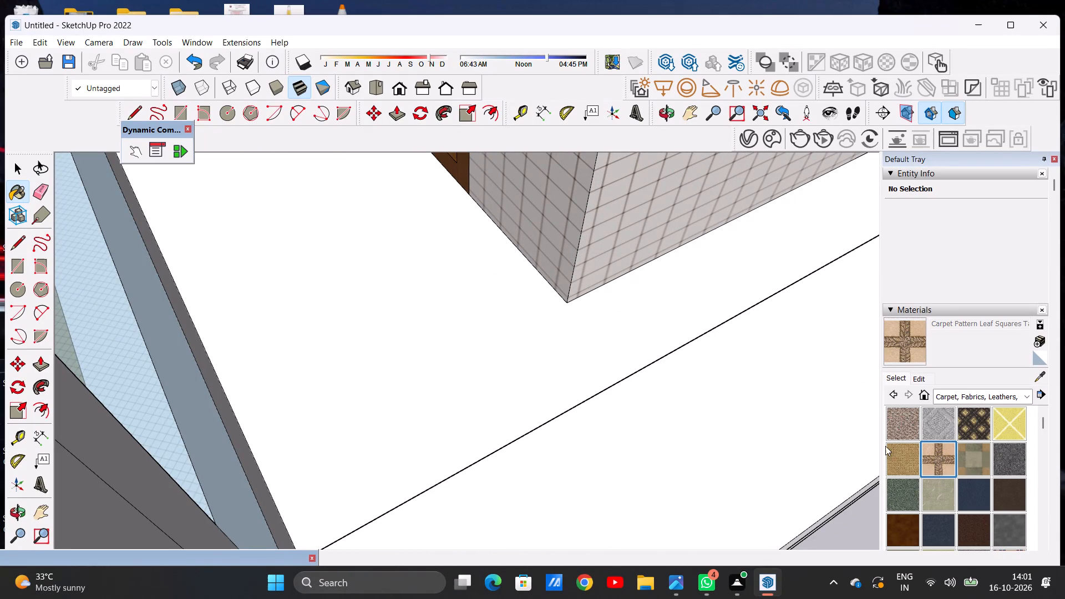
pyautogui.click(367, 346)
pyautogui.scroll(4, 391, 362)
# Set the texture size of the Carpet Pattern Leaf Squares material on the lowest balcony floor to 5' by 5'.
pyautogui.scroll(-11, 395, 367)
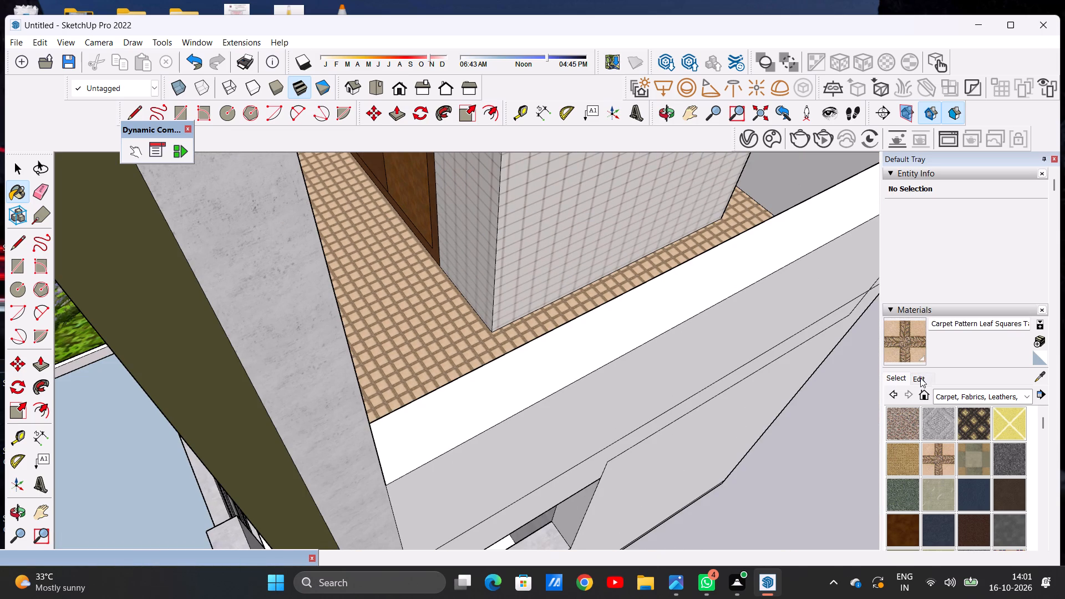
pyautogui.click(916, 379)
pyautogui.scroll(-3, 913, 461)
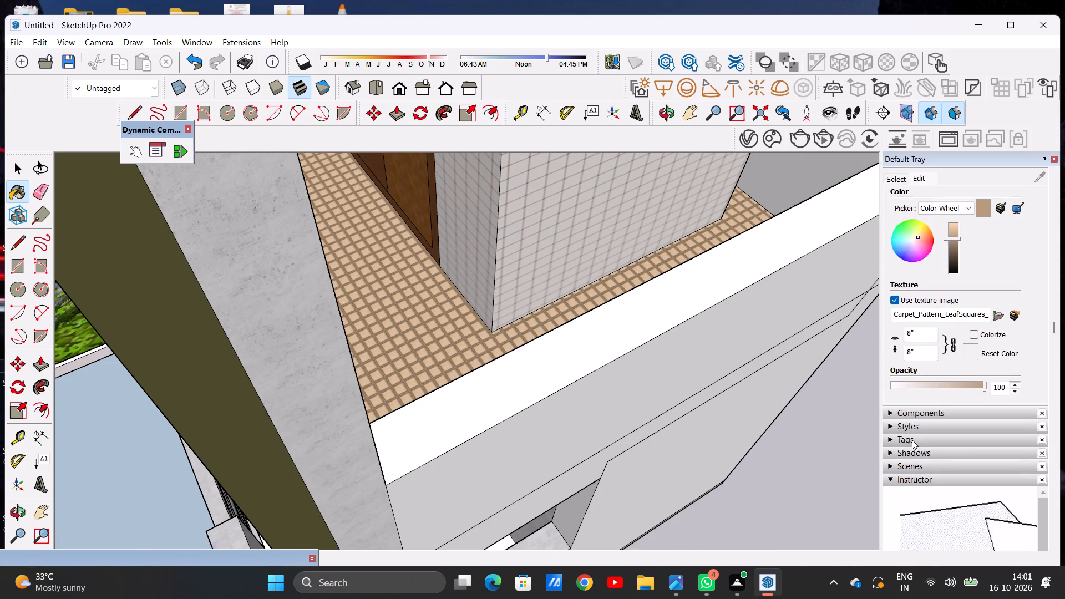
pyautogui.click(913, 351)
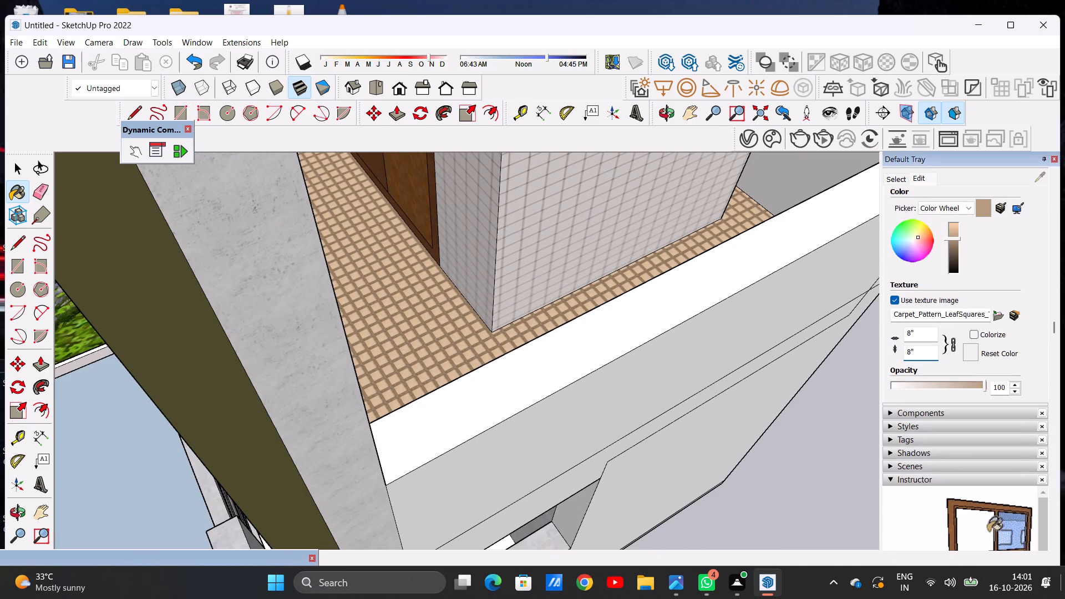
pyautogui.press('BackSpace')
pyautogui.press('BackSpace')
pyautogui.press('BackSpace')
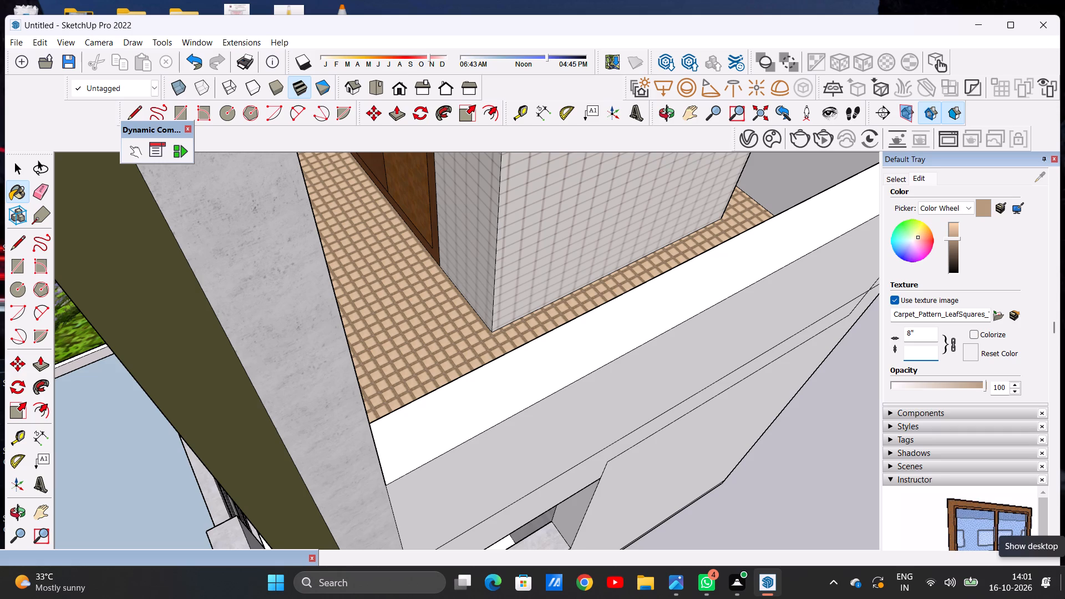
pyautogui.press('5')
pyautogui.press("'")
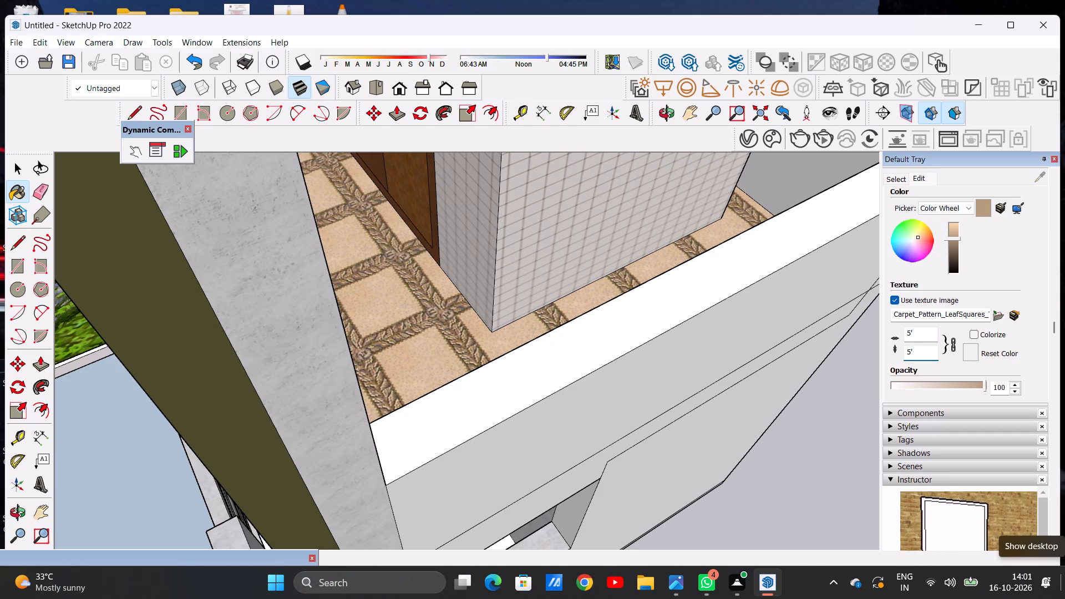
pyautogui.press('space')
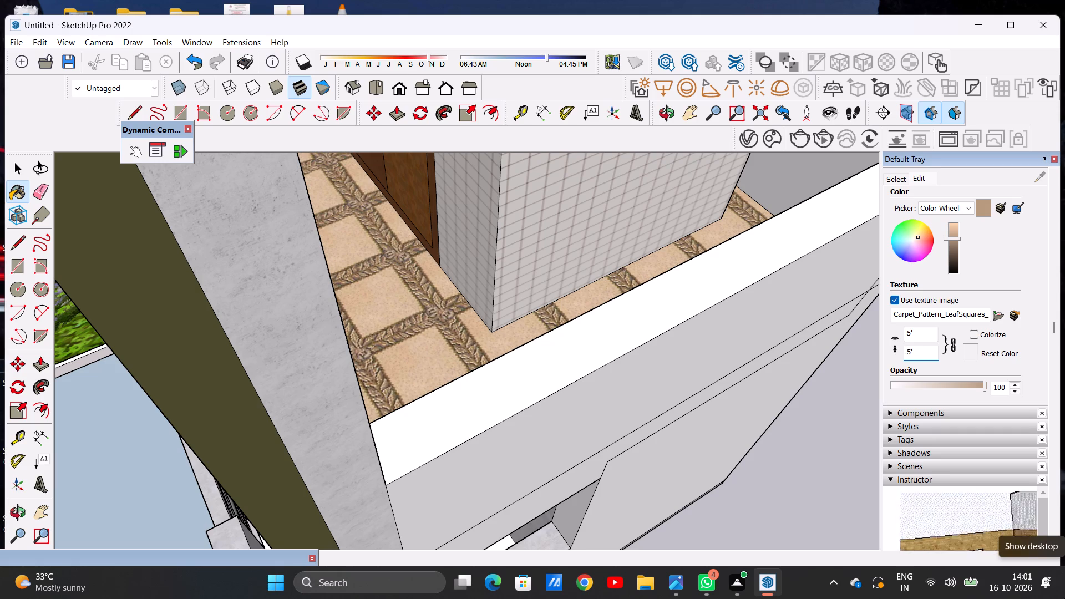
# Paint the ground-level floor behind the gate with Marble Carrara Floor Tile from the Tile collection.
pyautogui.scroll(1, 972, 598)
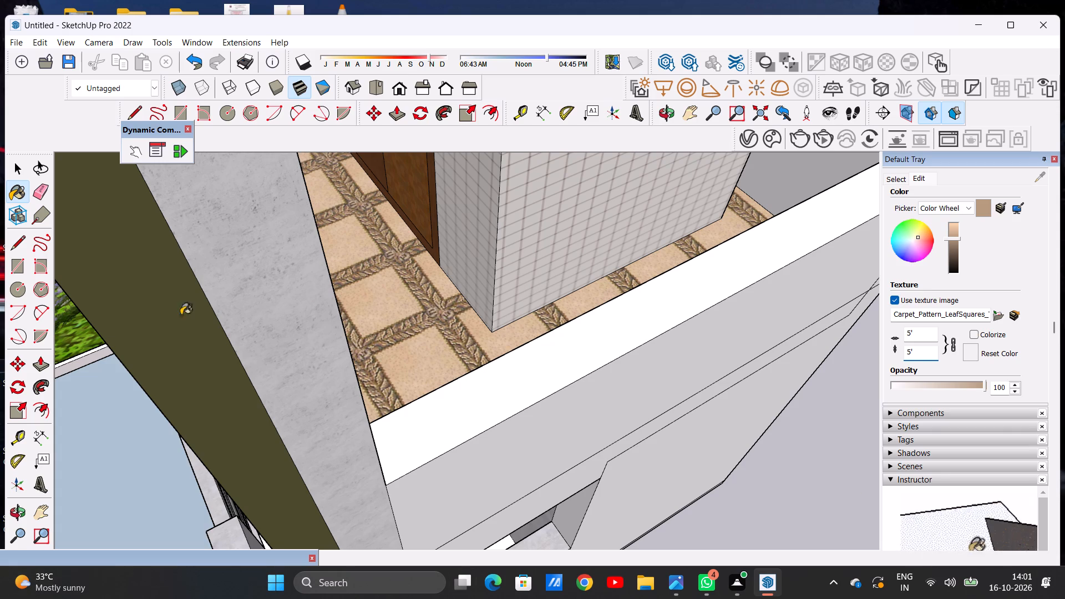
pyautogui.scroll(-20, 445, 370)
pyautogui.scroll(-3, 445, 370)
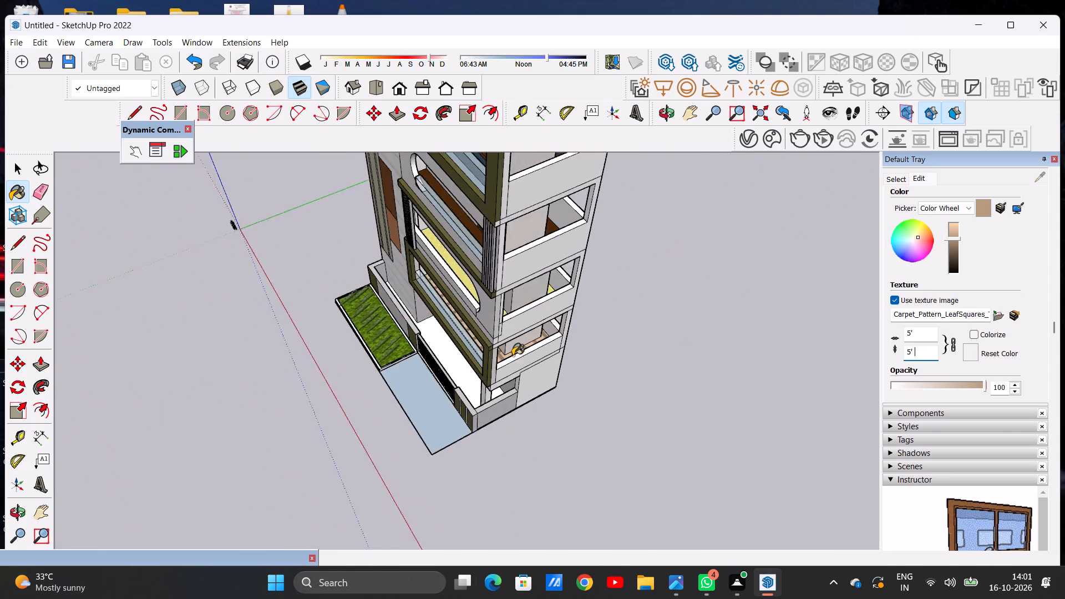
pyautogui.scroll(-11, 513, 356)
pyautogui.scroll(20, 475, 376)
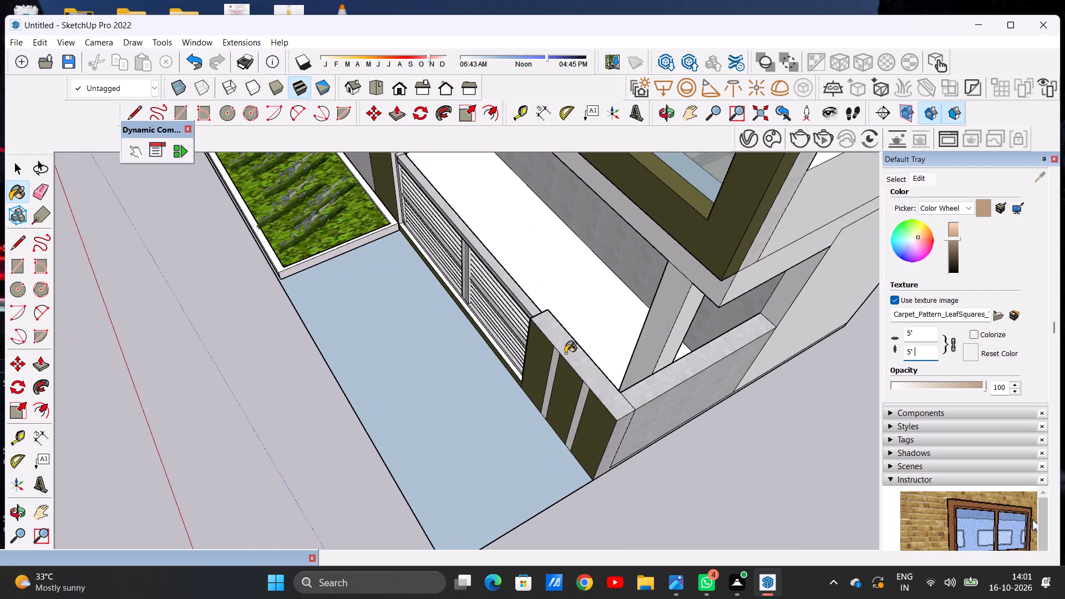
pyautogui.moveTo(567, 353); pyautogui.dragTo(566, 332, button='middle')
pyautogui.scroll(3, 583, 316)
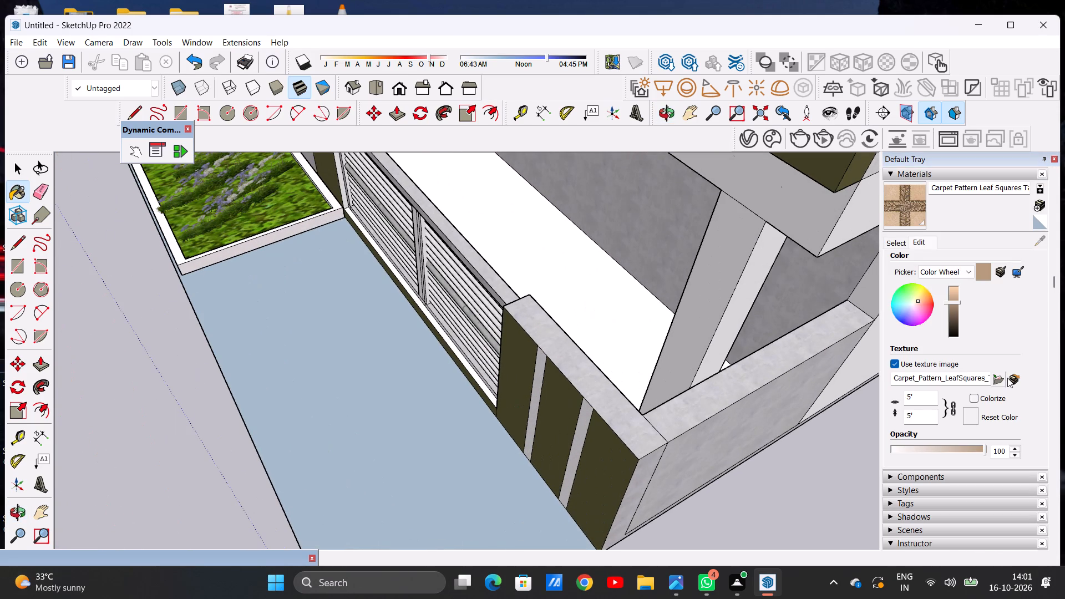
pyautogui.click(892, 245)
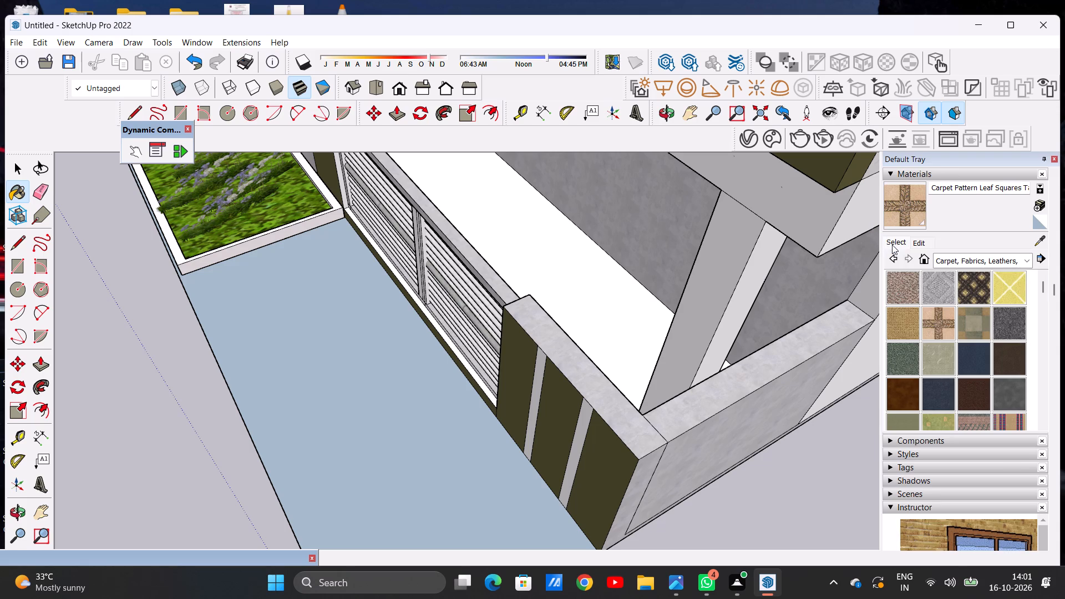
pyautogui.click(951, 258)
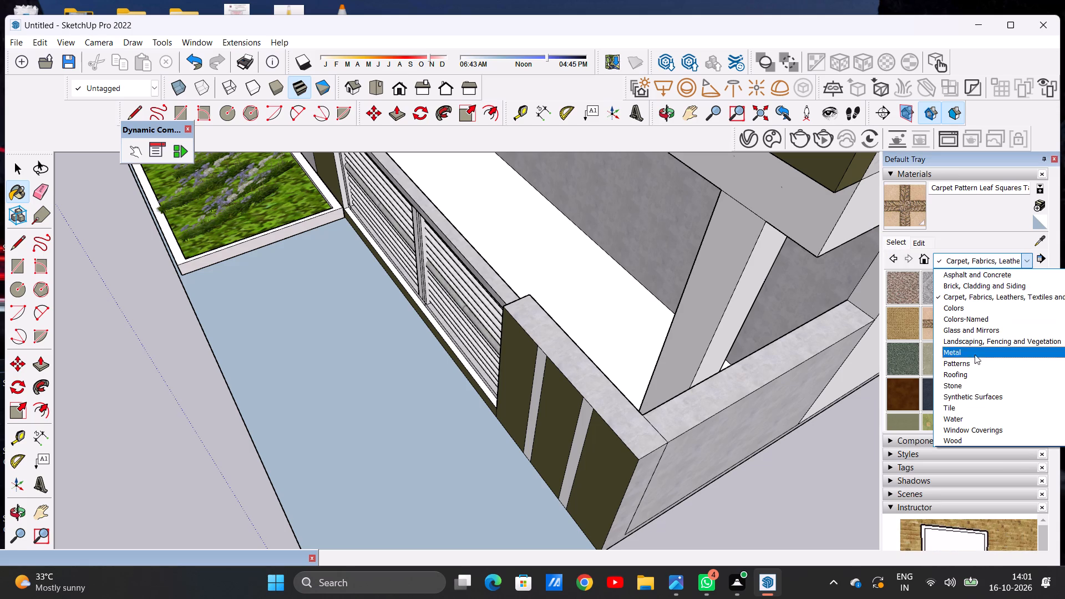
pyautogui.click(987, 404)
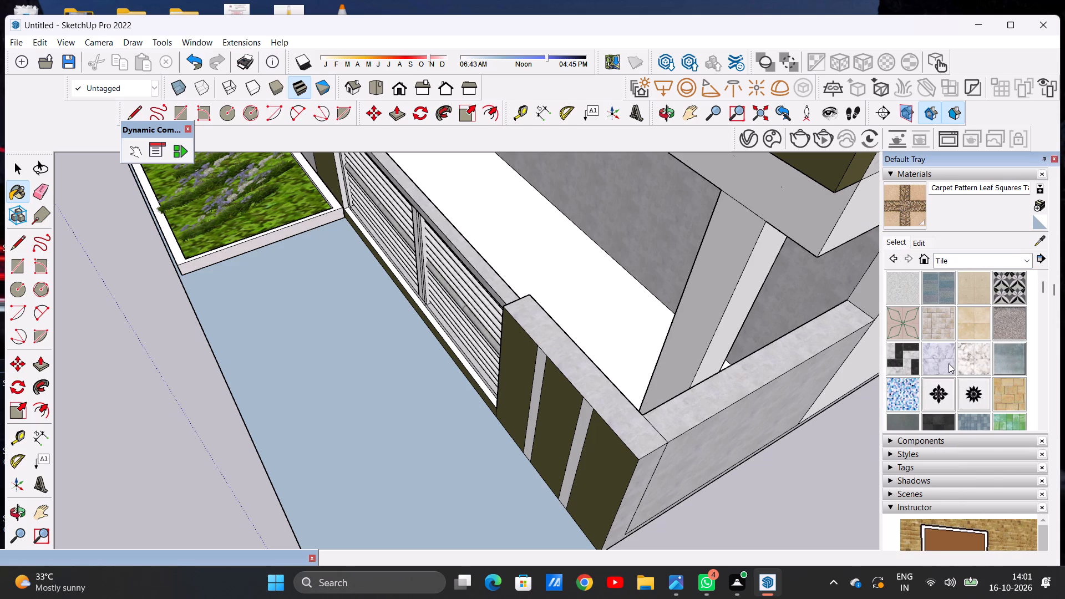
pyautogui.click(947, 362)
pyautogui.click(607, 320)
pyautogui.scroll(13, 623, 332)
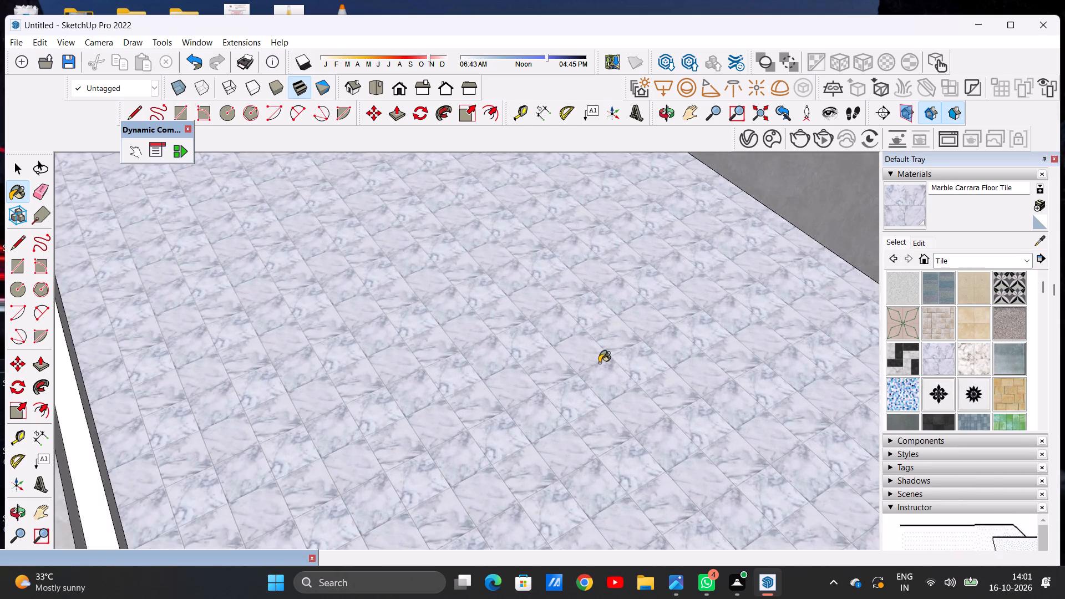
# Set the texture size of the Marble Carrara Floor Tile on the floor behind the gate to 4' by 4'.
pyautogui.scroll(-18, 599, 363)
pyautogui.scroll(11, 612, 366)
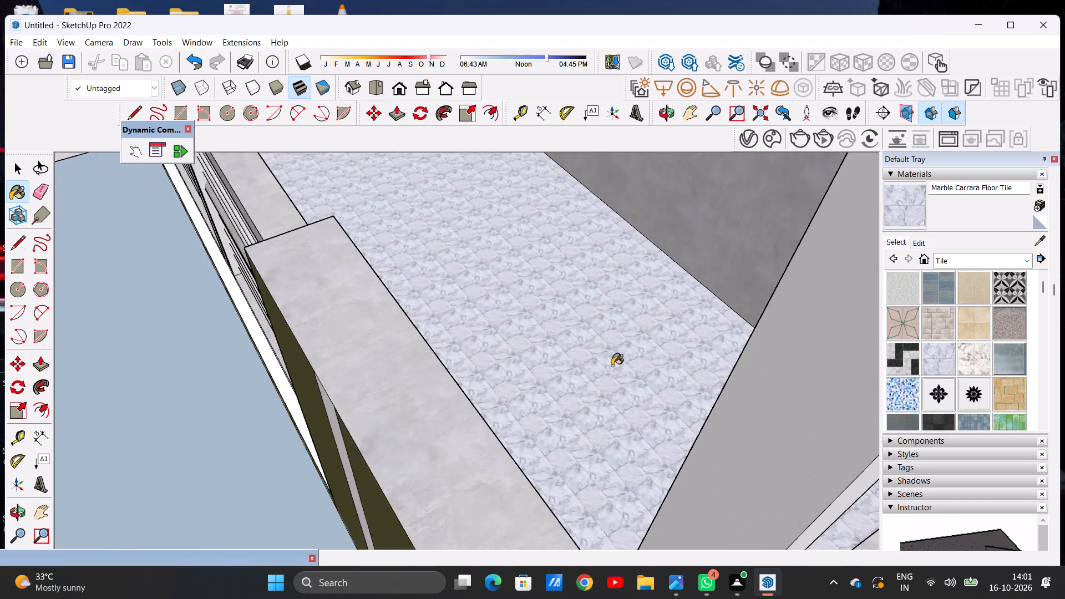
pyautogui.scroll(-16, 612, 366)
pyautogui.moveTo(662, 380); pyautogui.dragTo(660, 266, button='middle')
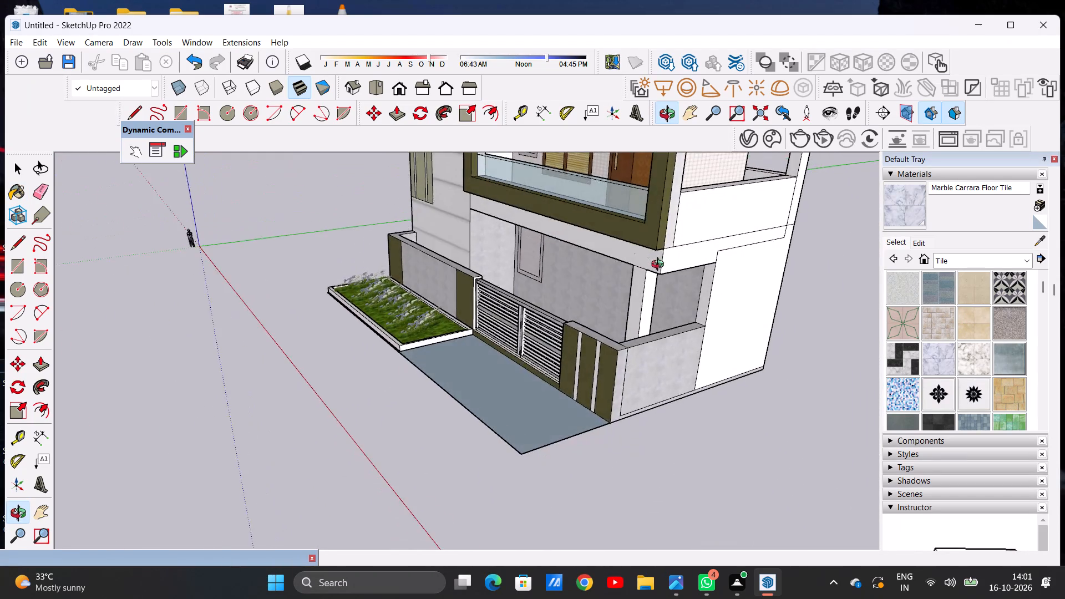
pyautogui.moveTo(660, 266); pyautogui.dragTo(623, 366, button='middle')
pyautogui.scroll(7, 608, 341)
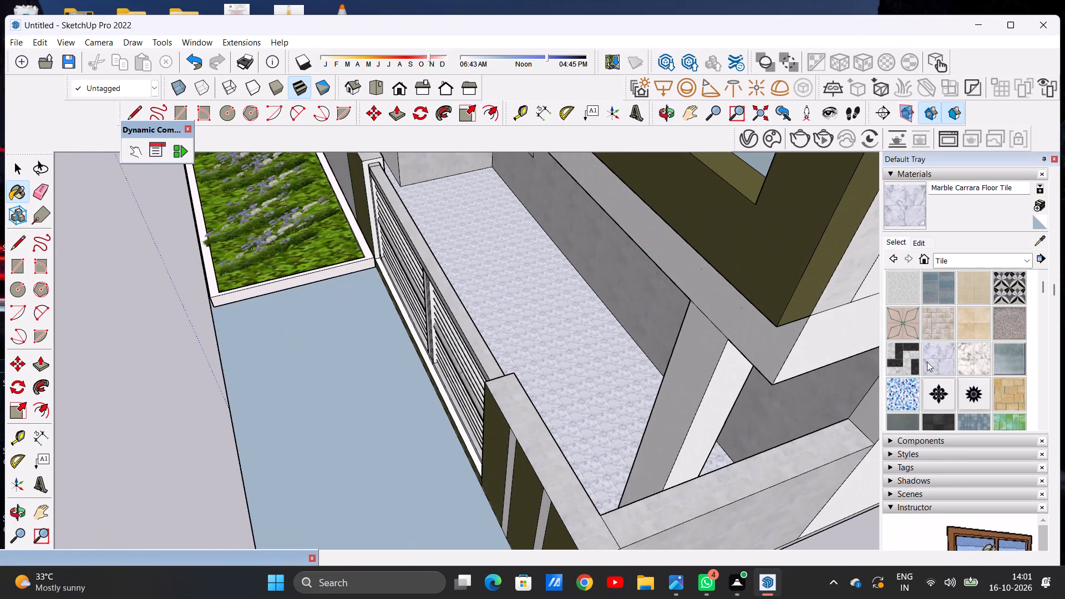
pyautogui.click(914, 242)
pyautogui.click(919, 418)
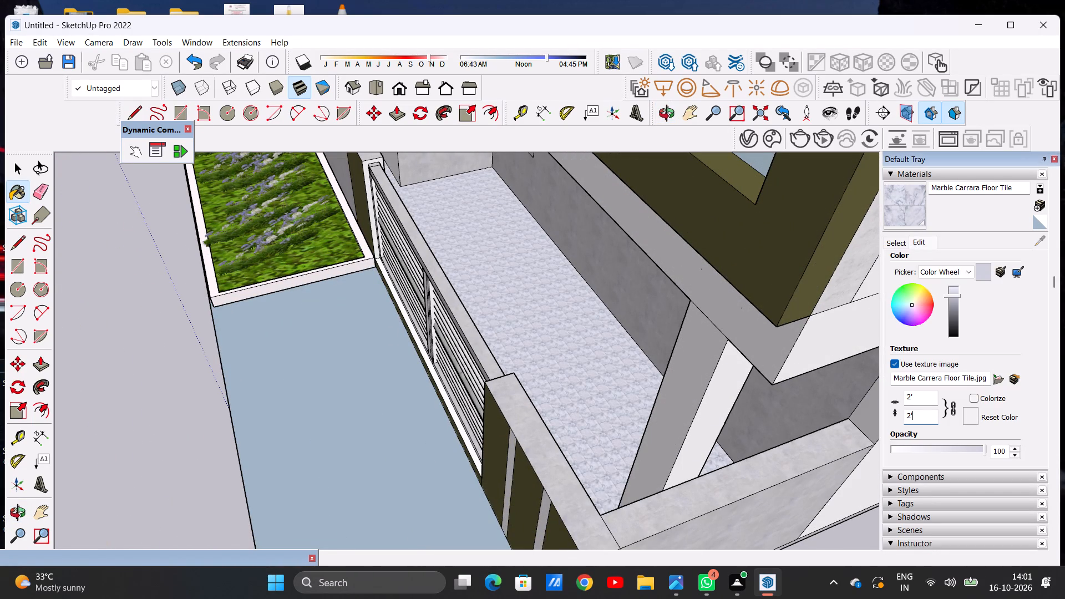
pyautogui.press('BackSpace')
pyautogui.press('BackSpace')
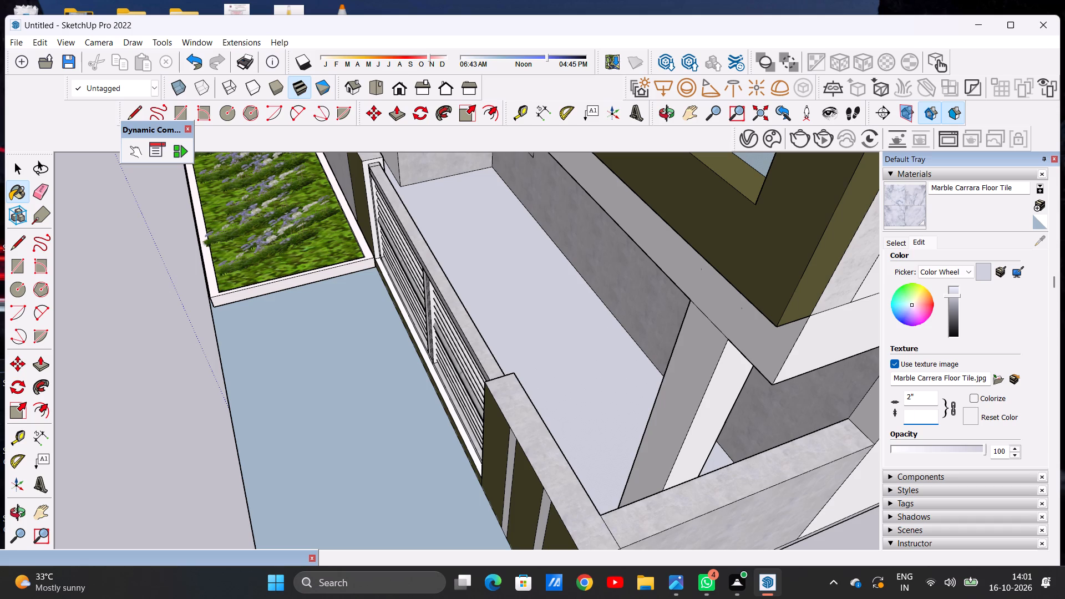
pyautogui.write("4'")
pyautogui.hotkey('shift', 'Return')
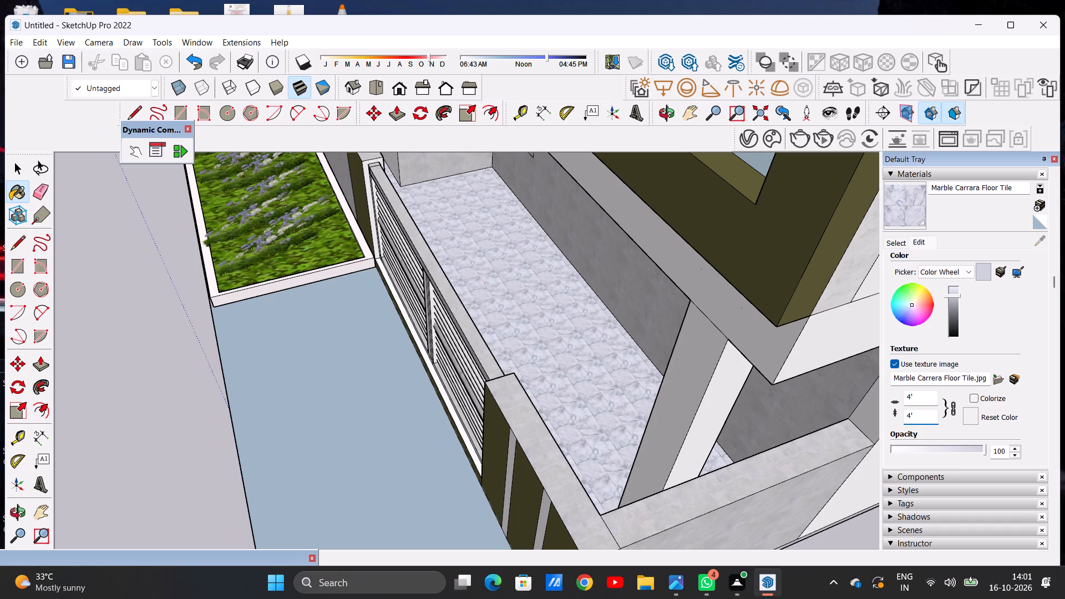
pyautogui.press('space')
# Paint the driveway in front of the gate, beside the garden bed, with Marble Carrara Gold Floor Tile.
pyautogui.scroll(-7, 520, 420)
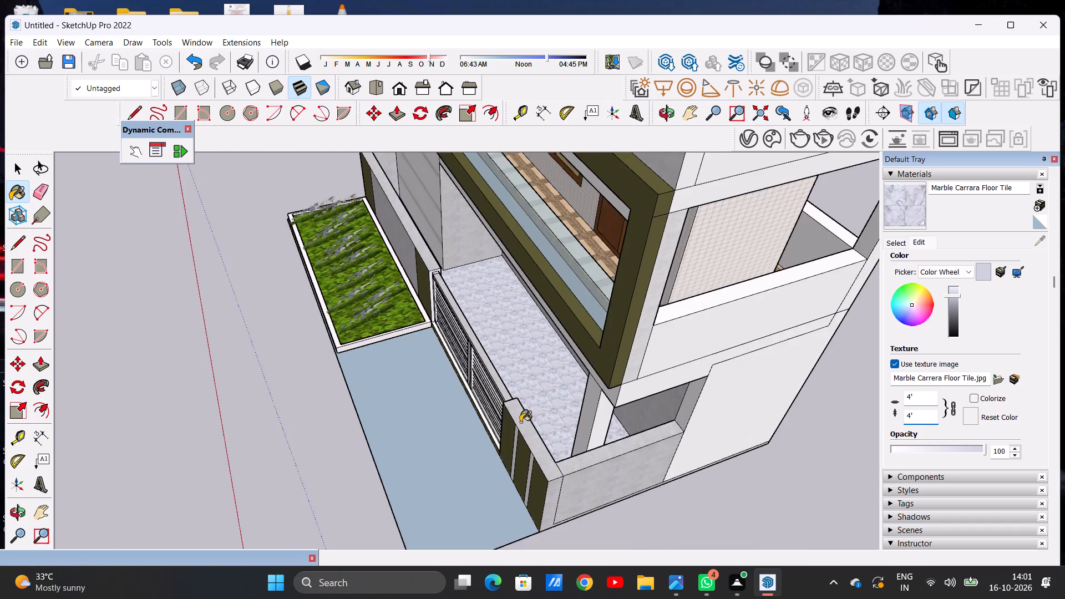
pyautogui.scroll(-5, 520, 422)
pyautogui.press('space')
pyautogui.scroll(-8, 463, 411)
pyautogui.moveTo(415, 424); pyautogui.dragTo(709, 389, button='middle')
pyautogui.scroll(5, 523, 439)
pyautogui.moveTo(514, 429); pyautogui.dragTo(511, 486, button='middle')
pyautogui.scroll(7, 493, 450)
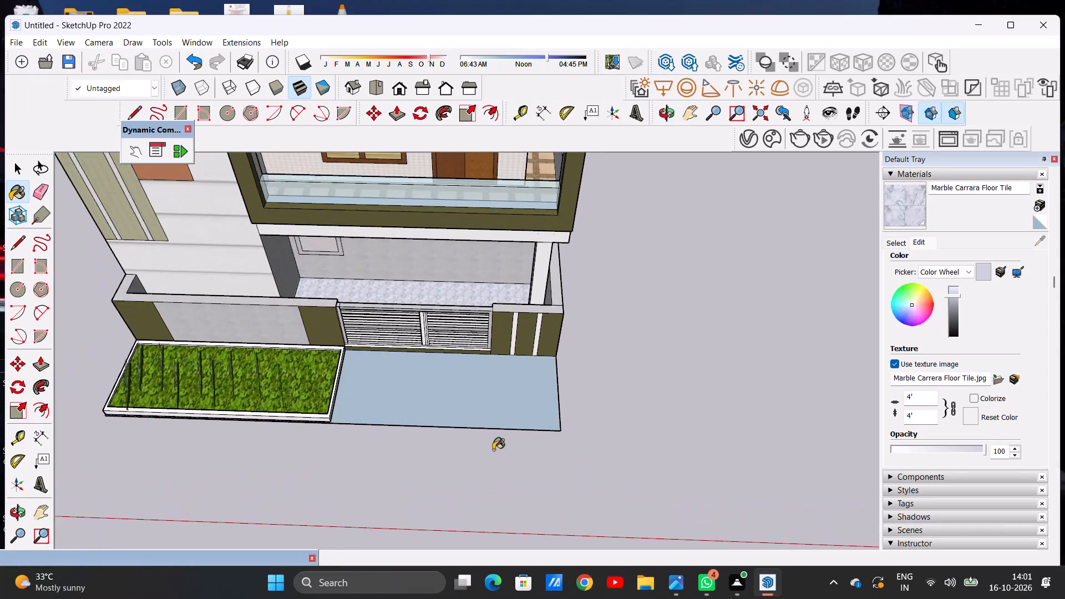
pyautogui.click(896, 247)
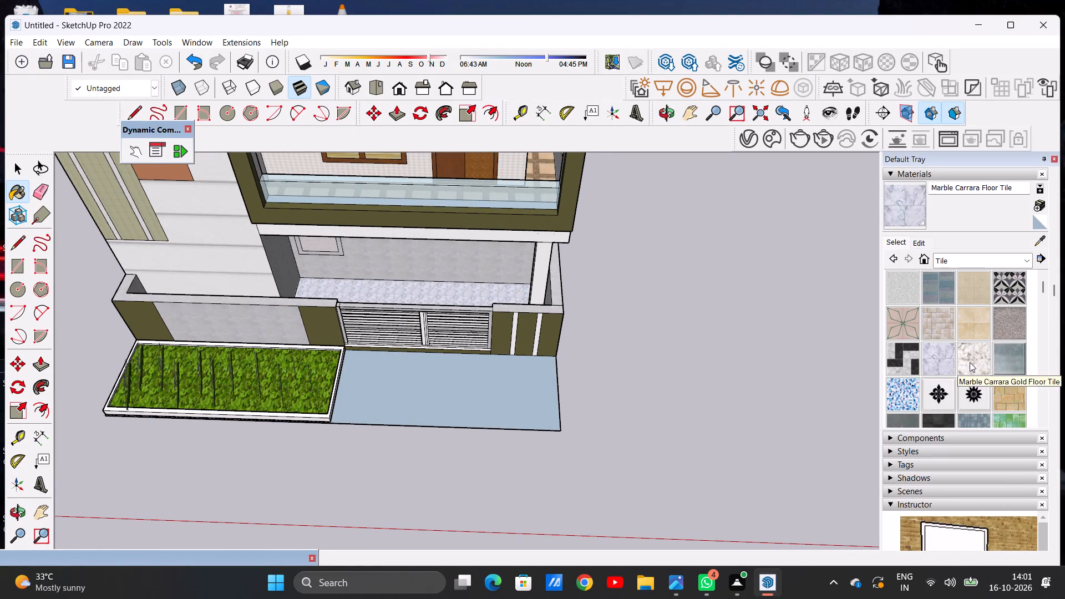
pyautogui.click(970, 362)
pyautogui.click(520, 405)
pyautogui.scroll(15, 500, 408)
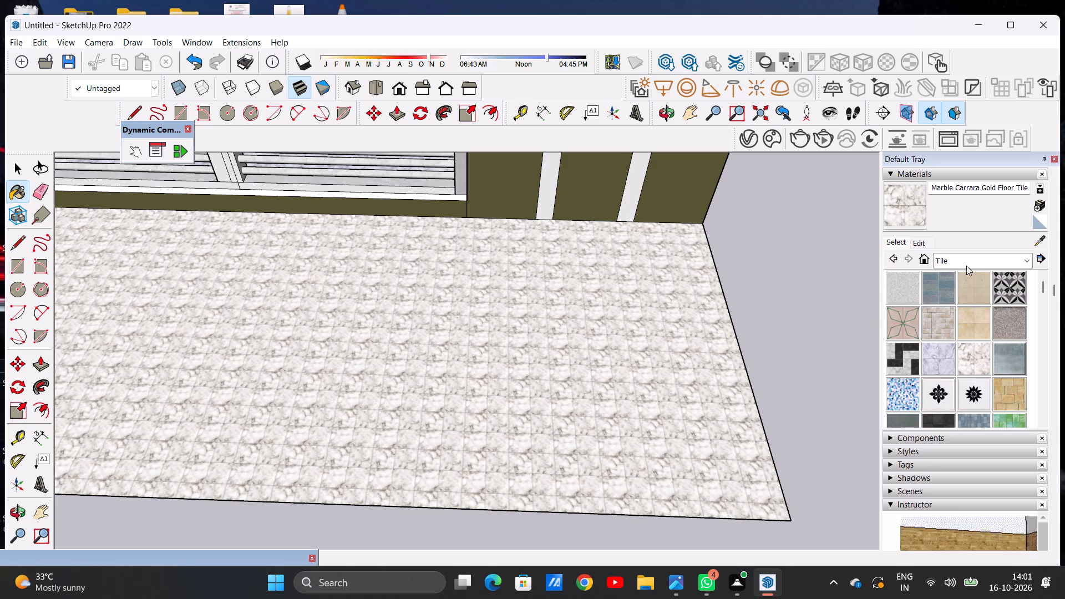
# Repaint the driveway in front of the gate with Cinder Block from the Brick, Cladding and Siding collection.
pyautogui.click(1018, 261)
pyautogui.click(981, 290)
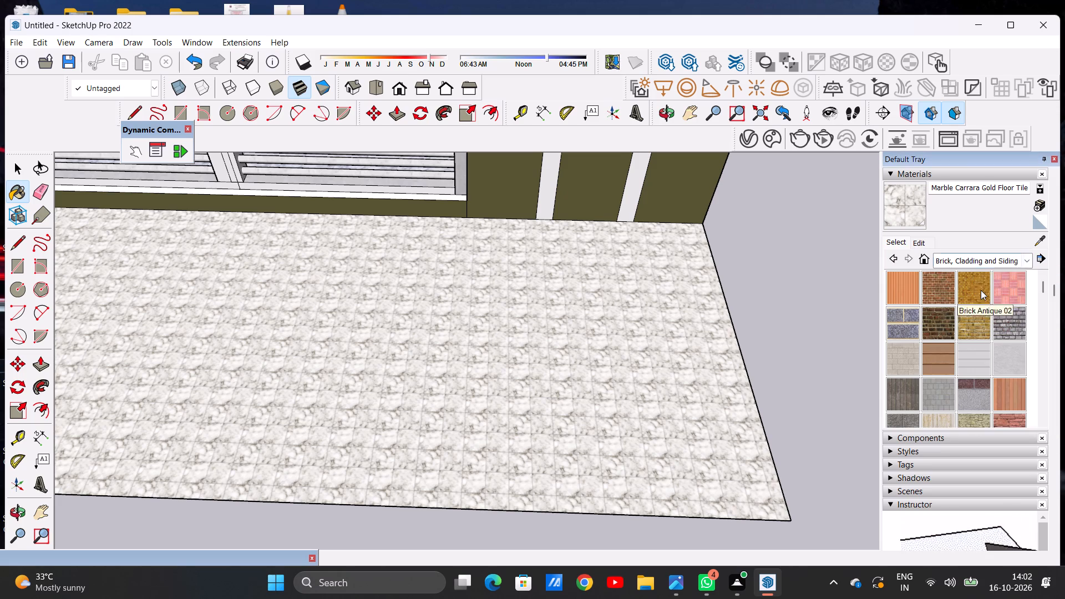
pyautogui.click(985, 261)
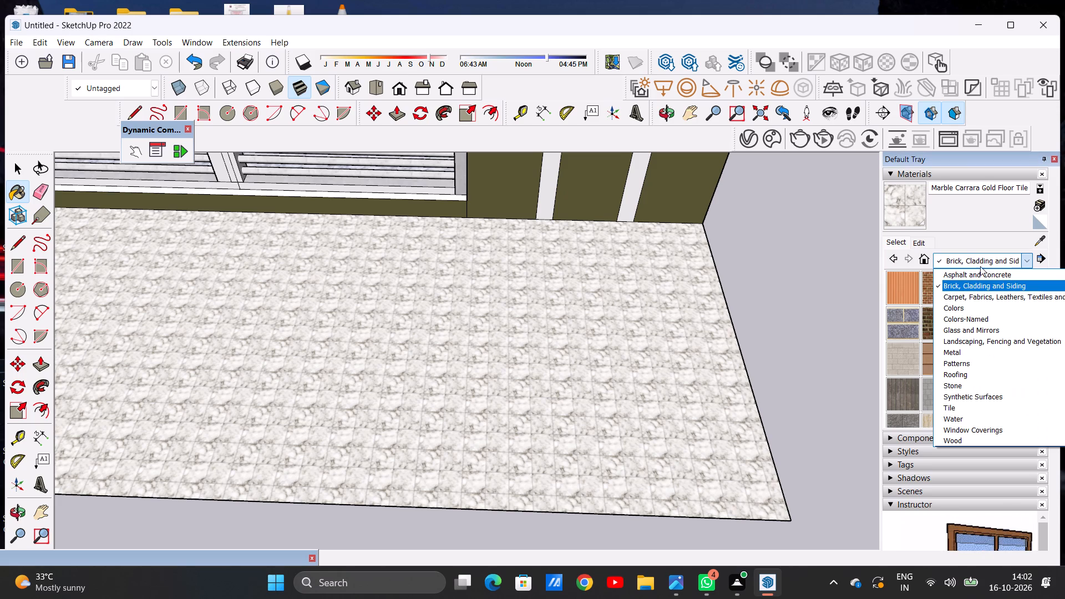
pyautogui.click(910, 359)
pyautogui.click(581, 436)
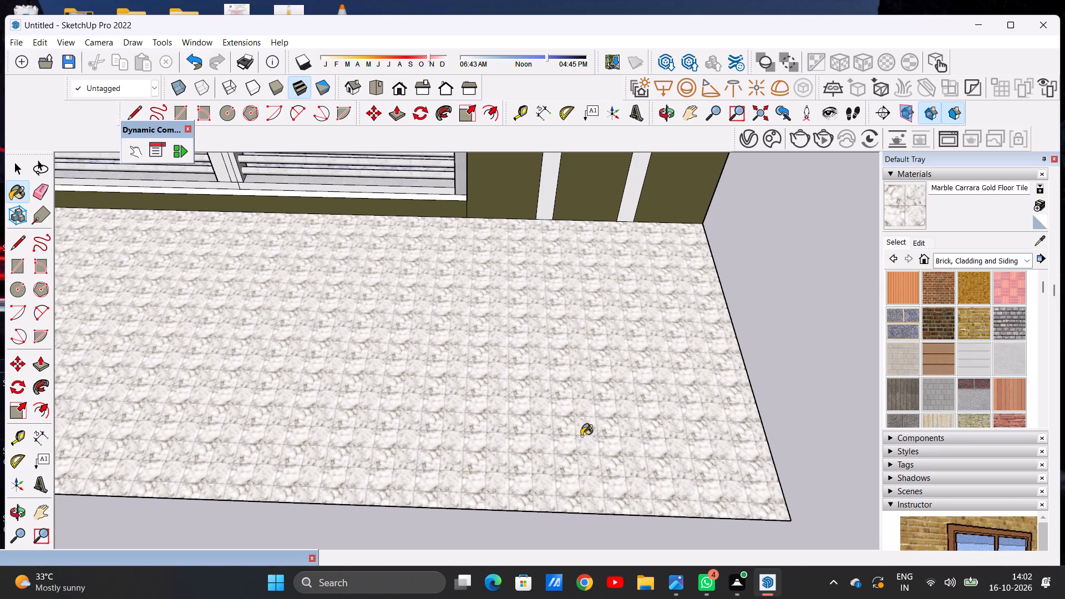
pyautogui.click(899, 361)
pyautogui.click(563, 417)
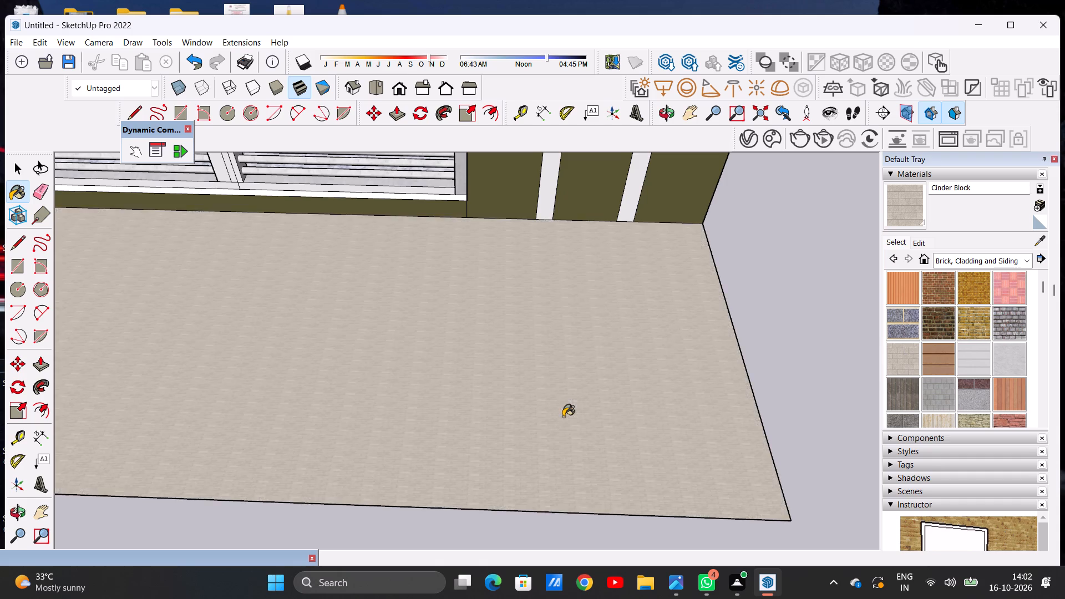
# Set the texture height of the Cinder Block material on the driveway to 10', keeping its proportions locked.
pyautogui.scroll(12, 557, 437)
pyautogui.scroll(-20, 657, 384)
pyautogui.scroll(-7, 657, 384)
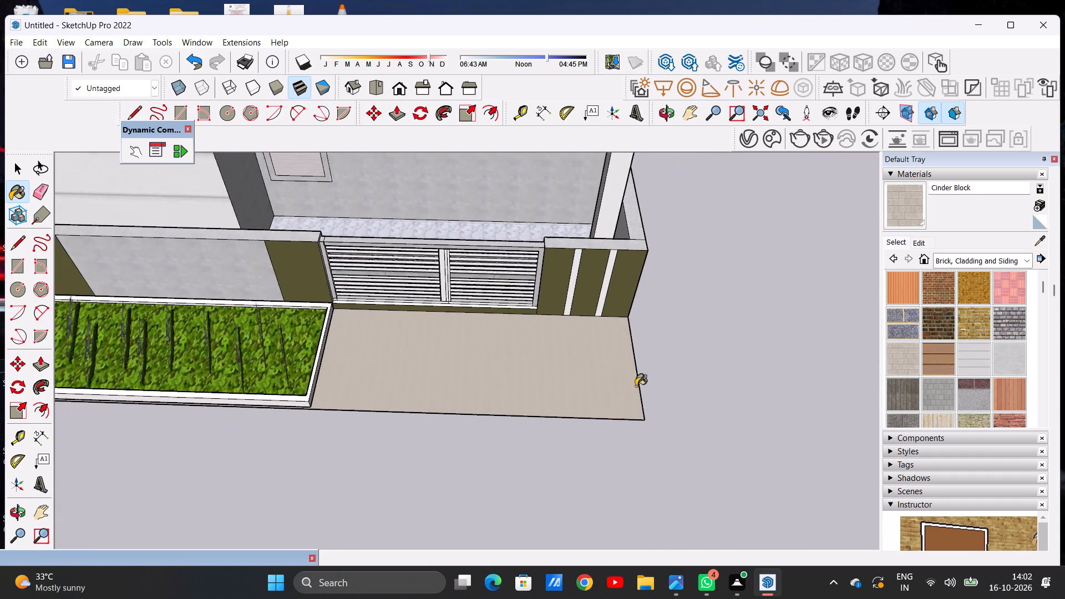
pyautogui.scroll(6, 541, 382)
pyautogui.click(918, 246)
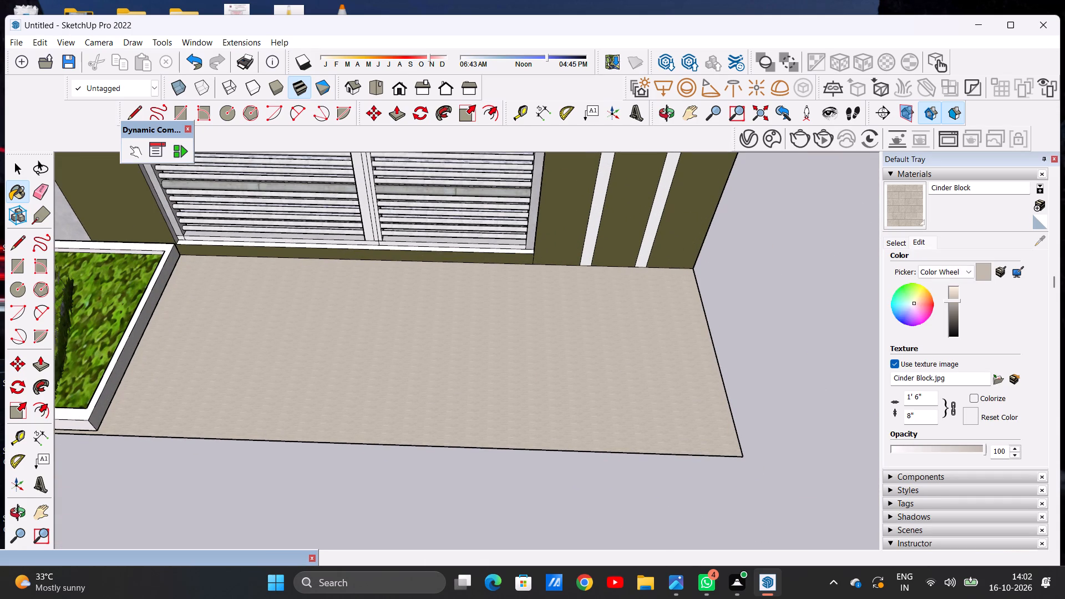
pyautogui.click(917, 421)
pyautogui.press('BackSpace')
pyautogui.press('BackSpace')
pyautogui.press('BackSpace')
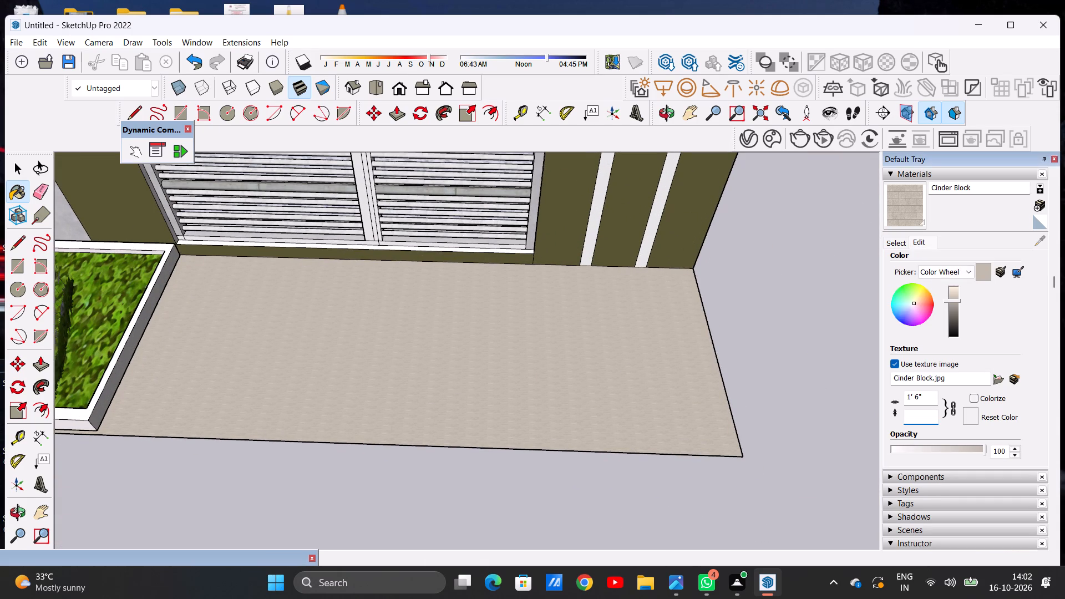
pyautogui.write("5'")
pyautogui.press('BackSpace')
pyautogui.press('BackSpace')
pyautogui.press('BackSpace')
pyautogui.write("10'")
pyautogui.press('Return')
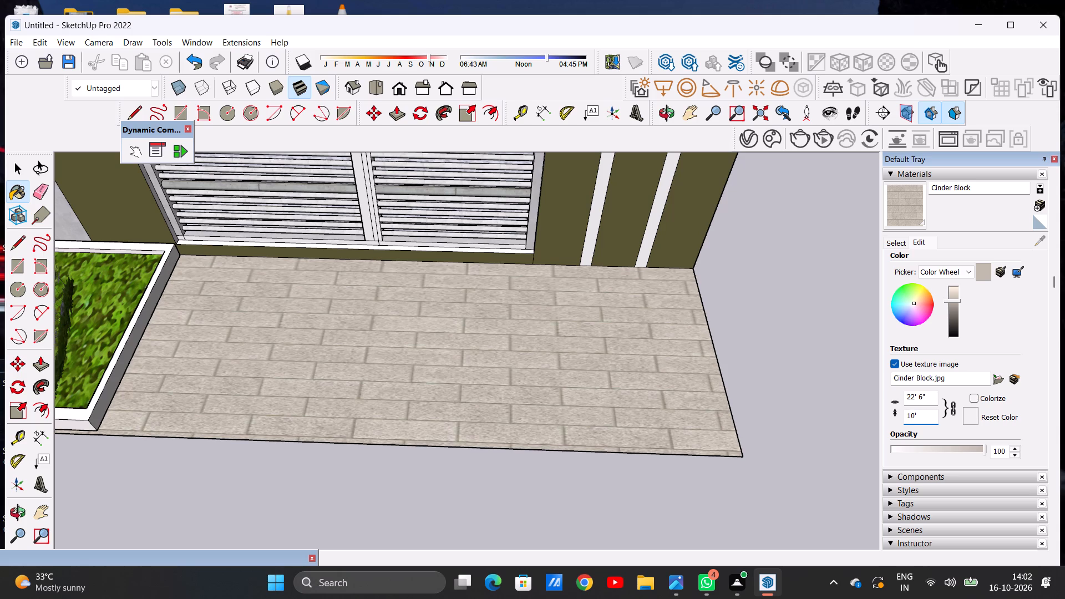
pyautogui.press('space')
pyautogui.scroll(-17, 541, 375)
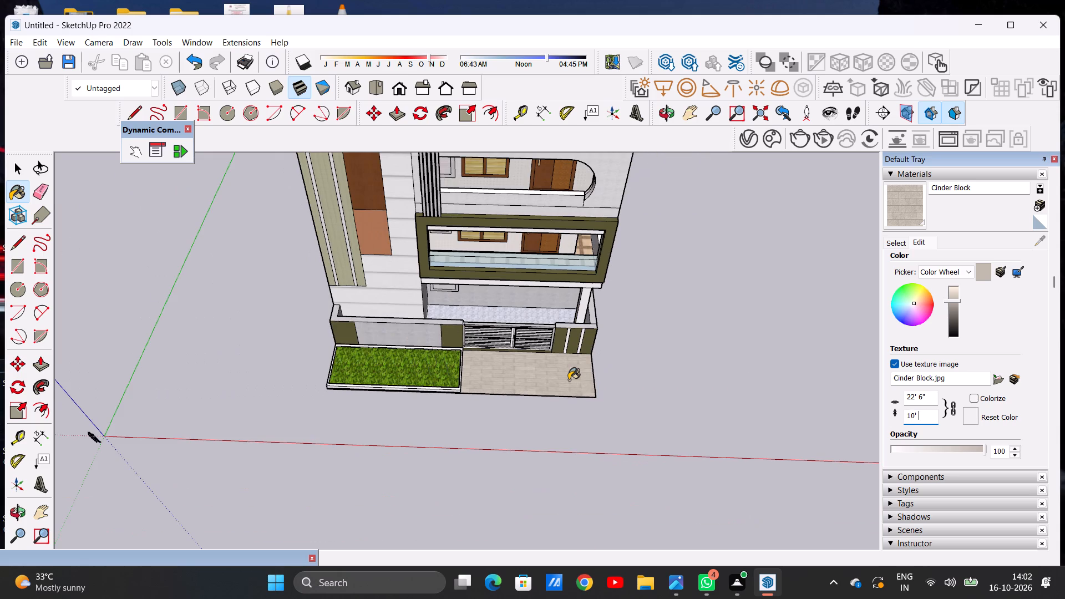
pyautogui.press('space')
pyautogui.press('space')
pyautogui.scroll(-9, 576, 398)
pyautogui.press('space')
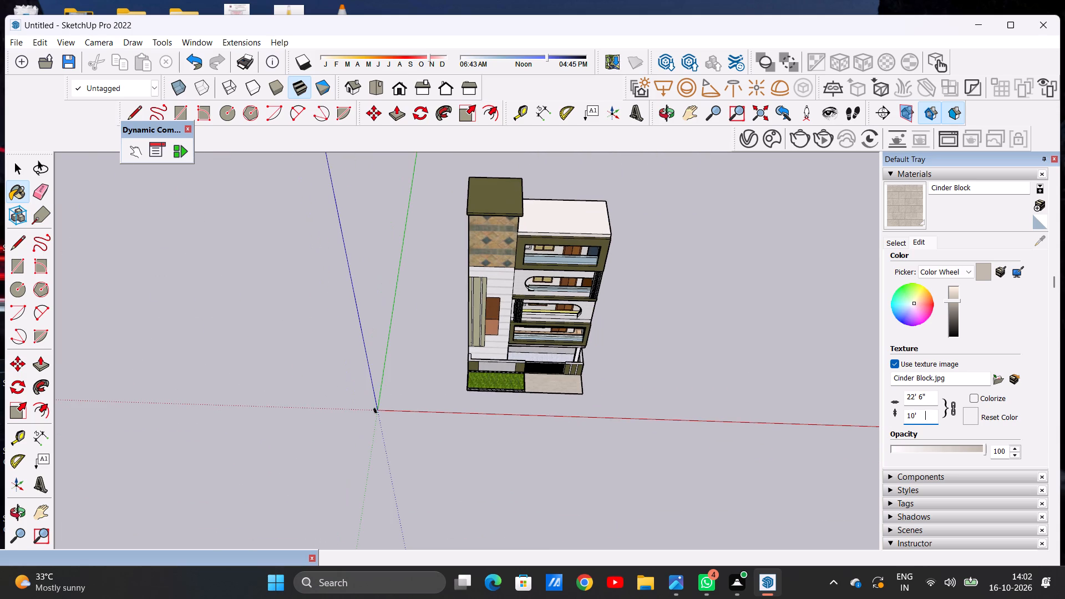
pyautogui.press('space')
pyautogui.press('space')
# Examine the whole finished building from the front, the side and above, ending on a full front view.
pyautogui.moveTo(561, 355); pyautogui.dragTo(552, 225, button='middle')
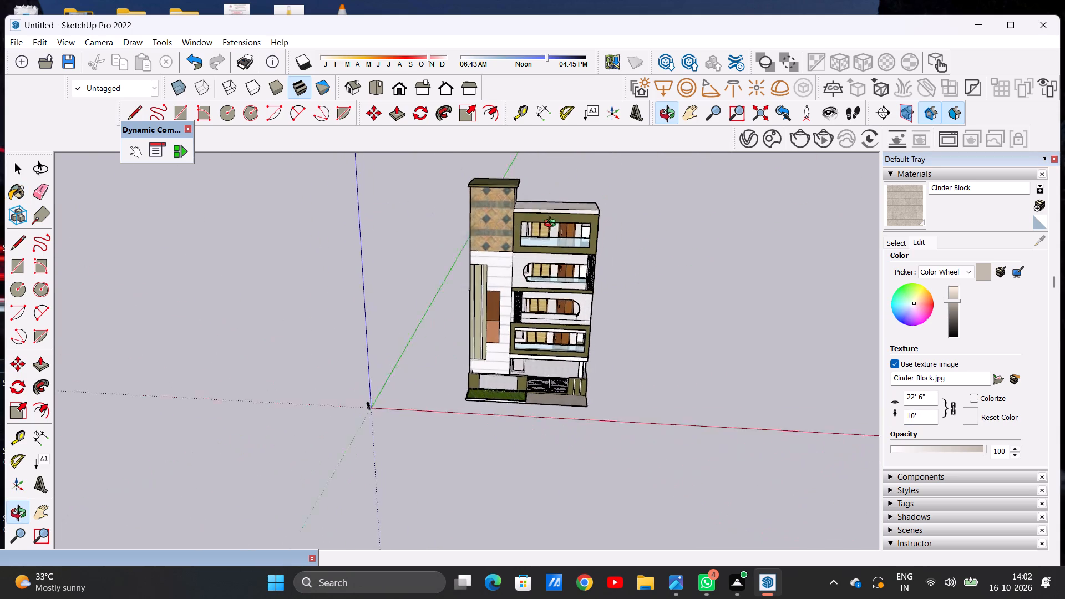
pyautogui.moveTo(552, 225); pyautogui.dragTo(580, 215, button='middle')
pyautogui.click(626, 297)
pyautogui.press('space')
pyautogui.press('space')
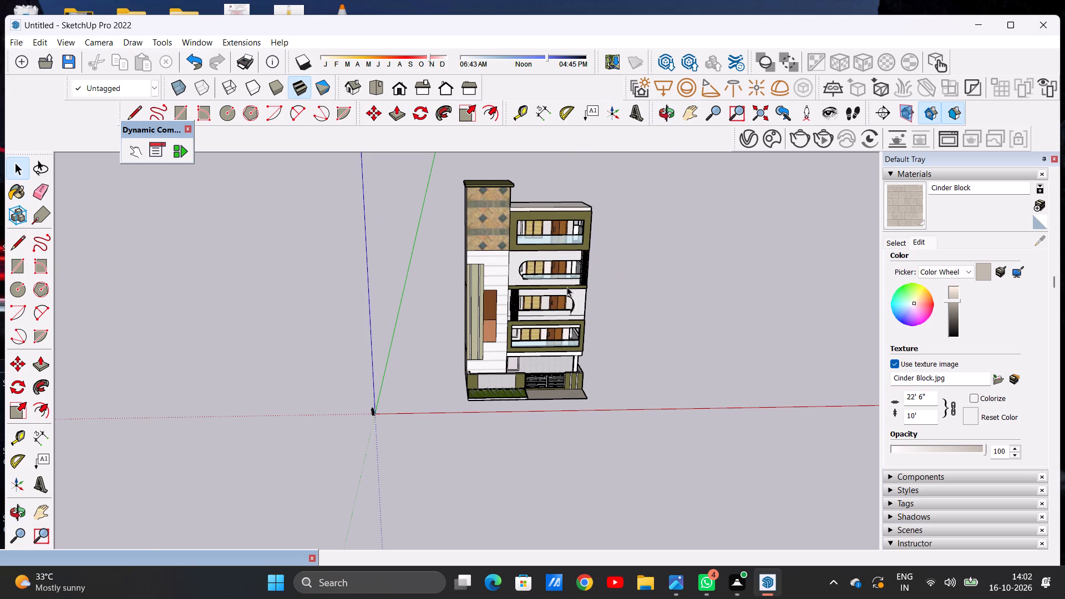
pyautogui.scroll(7, 567, 287)
pyautogui.moveTo(717, 288); pyautogui.dragTo(561, 270, button='middle')
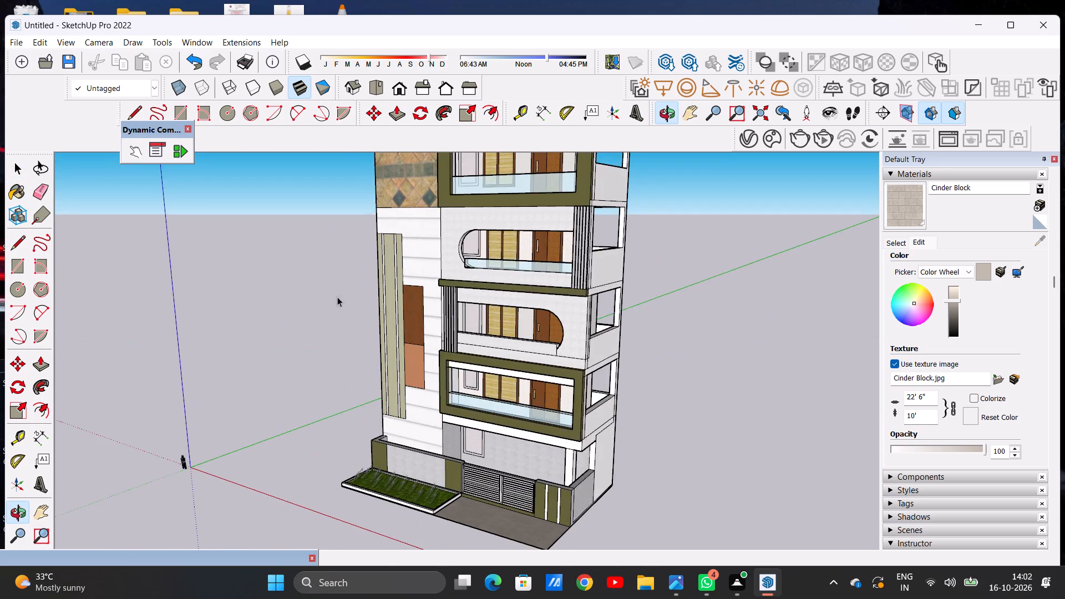
pyautogui.moveTo(234, 301); pyautogui.dragTo(393, 320, button='middle')
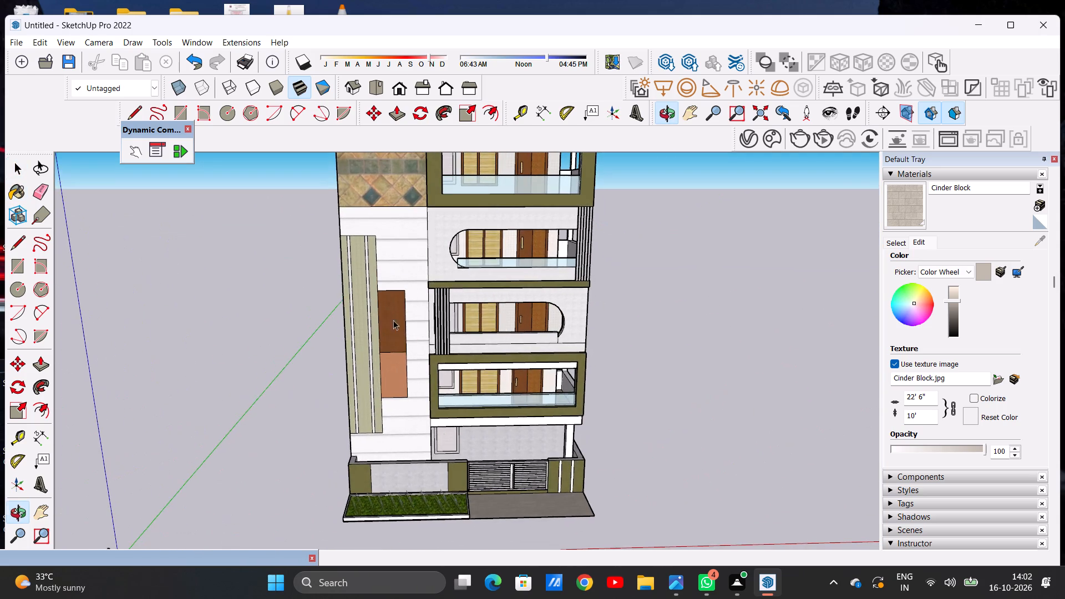
pyautogui.scroll(-5, 425, 376)
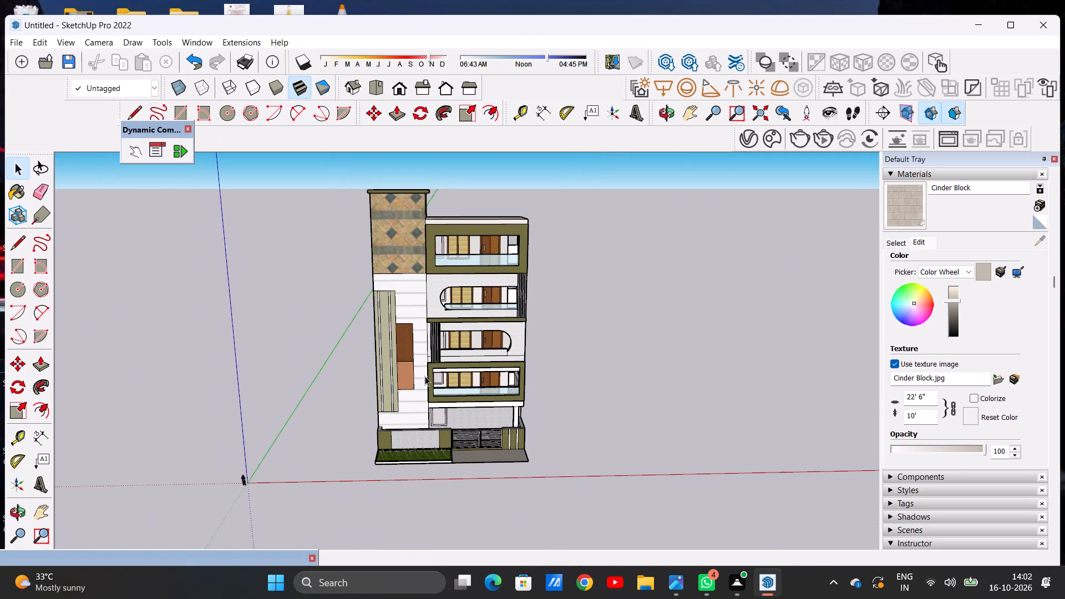
pyautogui.scroll(-5, 490, 314)
pyautogui.scroll(8, 463, 269)
pyautogui.moveTo(691, 279); pyautogui.dragTo(425, 338, button='middle')
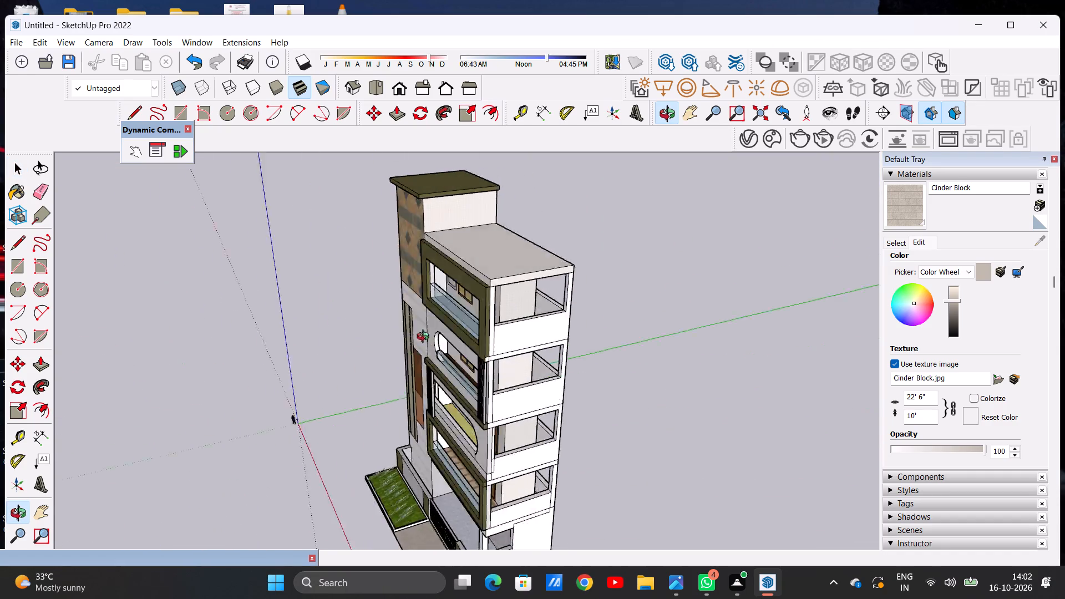
pyautogui.moveTo(425, 338); pyautogui.dragTo(655, 252, button='middle')
pyautogui.scroll(-4, 505, 301)
pyautogui.scroll(2, 490, 445)
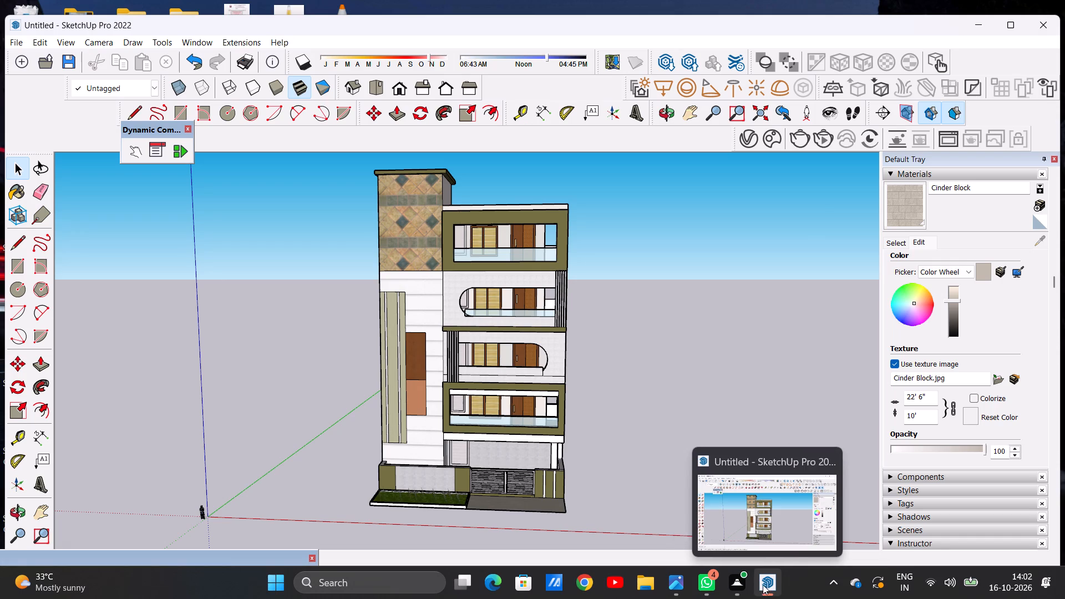
# Save the model as GOU 2 in the Documents folder as a SketchUp model.
pyautogui.click(747, 519)
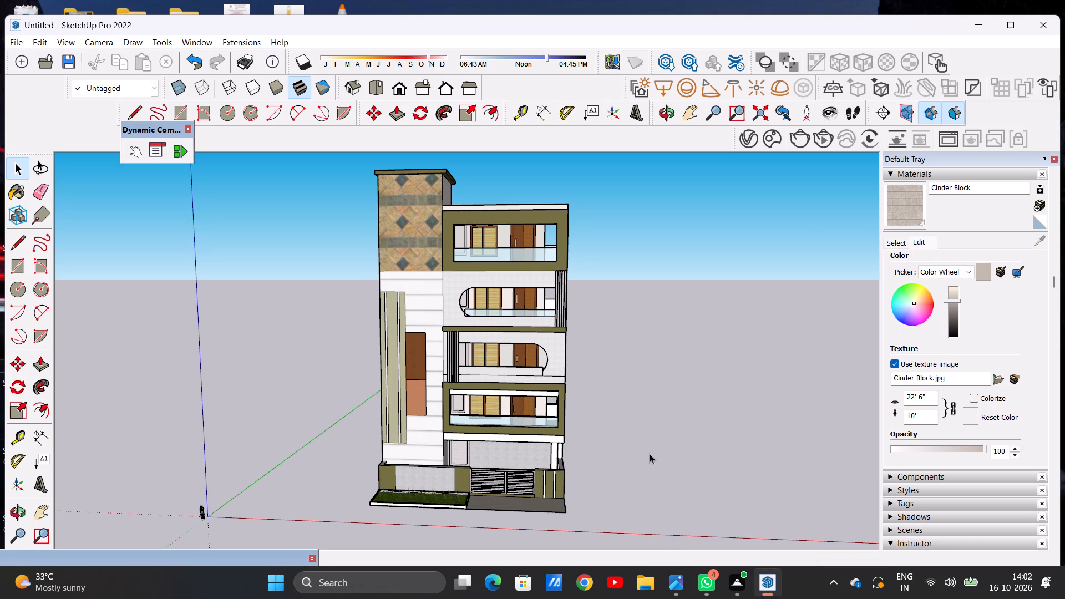
pyautogui.hotkey('ctrl', 's')
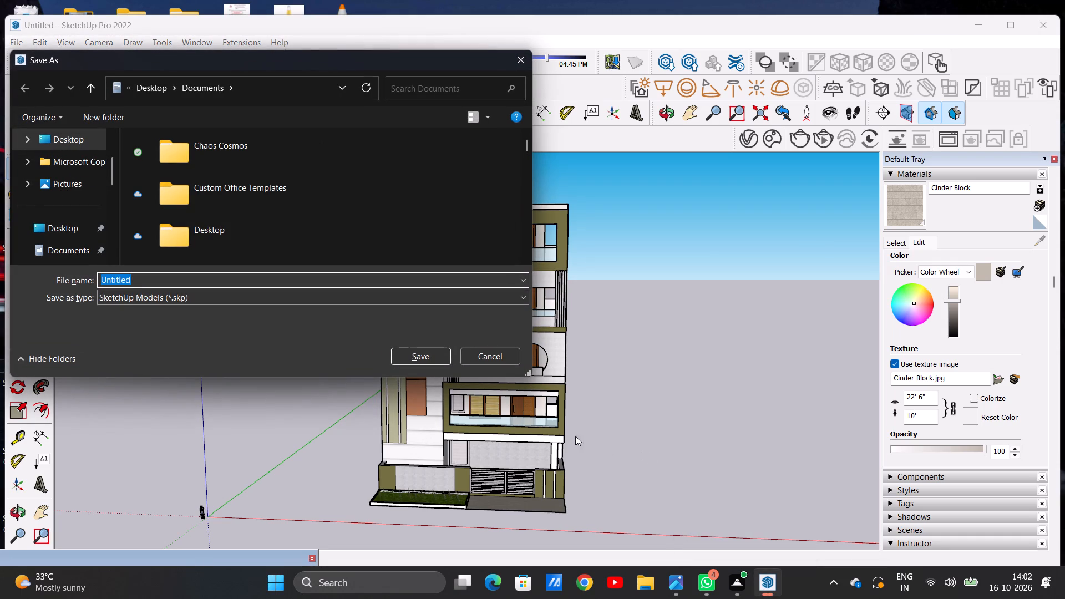
pyautogui.press('BackSpace')
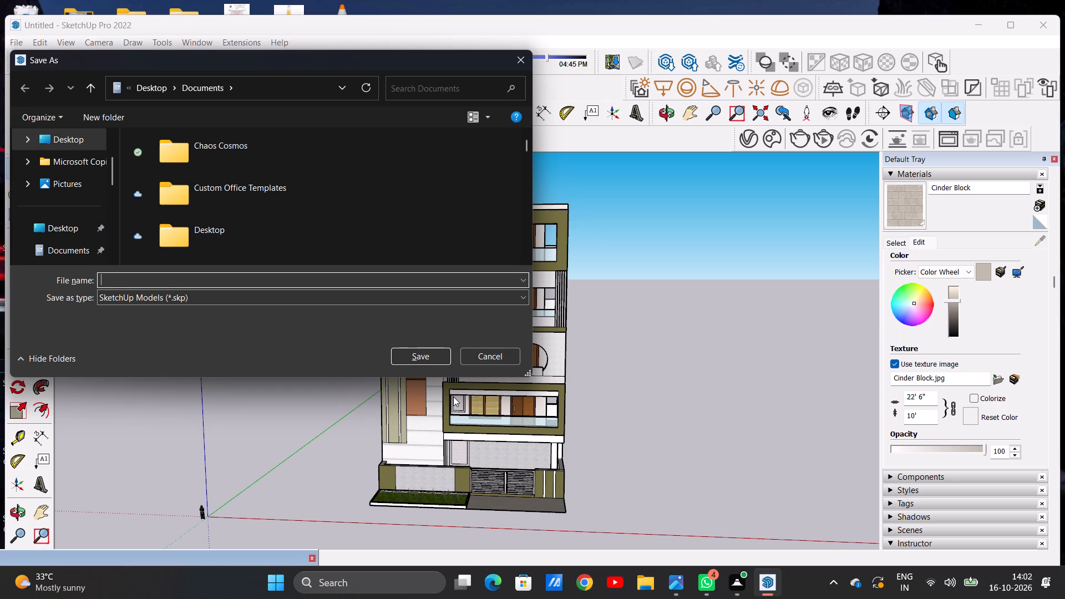
pyautogui.write('GOU')
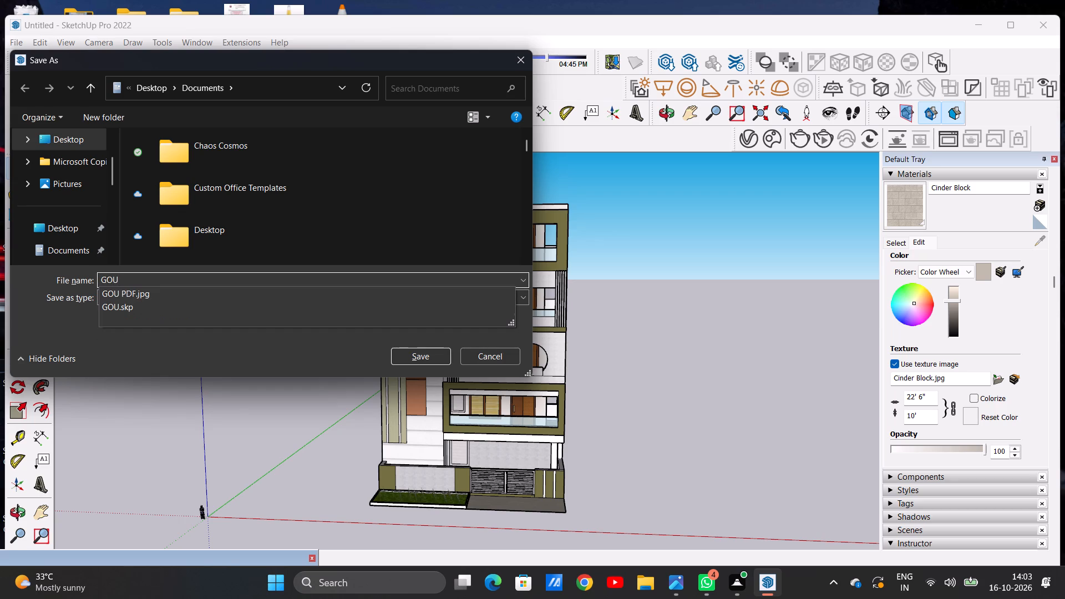
pyautogui.press('space')
pyautogui.press('2')
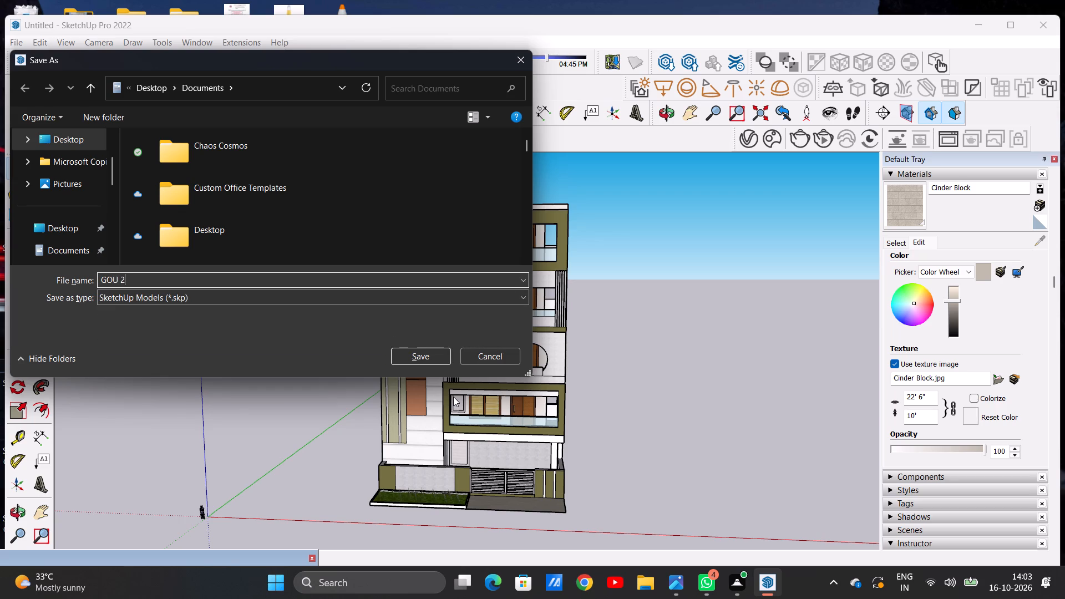
pyautogui.click(424, 349)
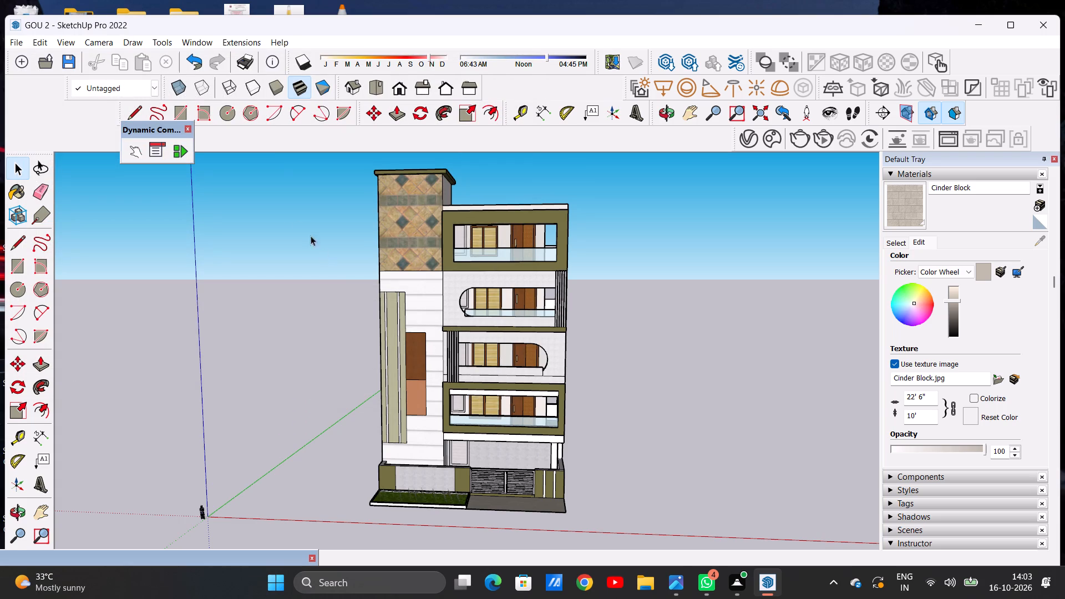
# Export the front view as a JPEG 2D graphic named GOU 2 PDF in the Downloads folder.
pyautogui.click(14, 43)
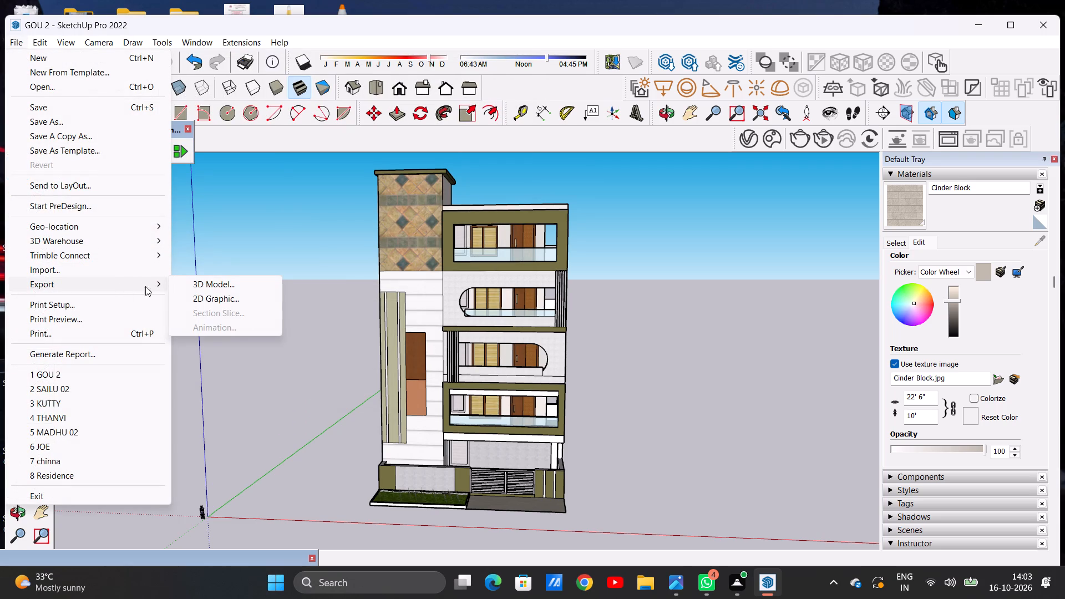
pyautogui.click(178, 298)
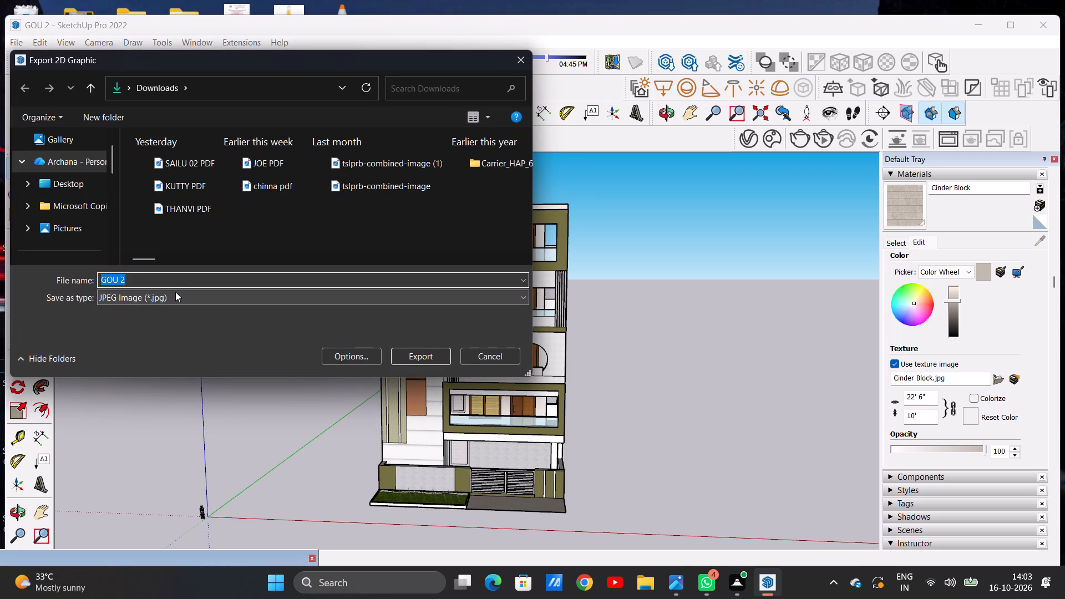
pyautogui.click(172, 280)
pyautogui.press('space')
pyautogui.write('PDF')
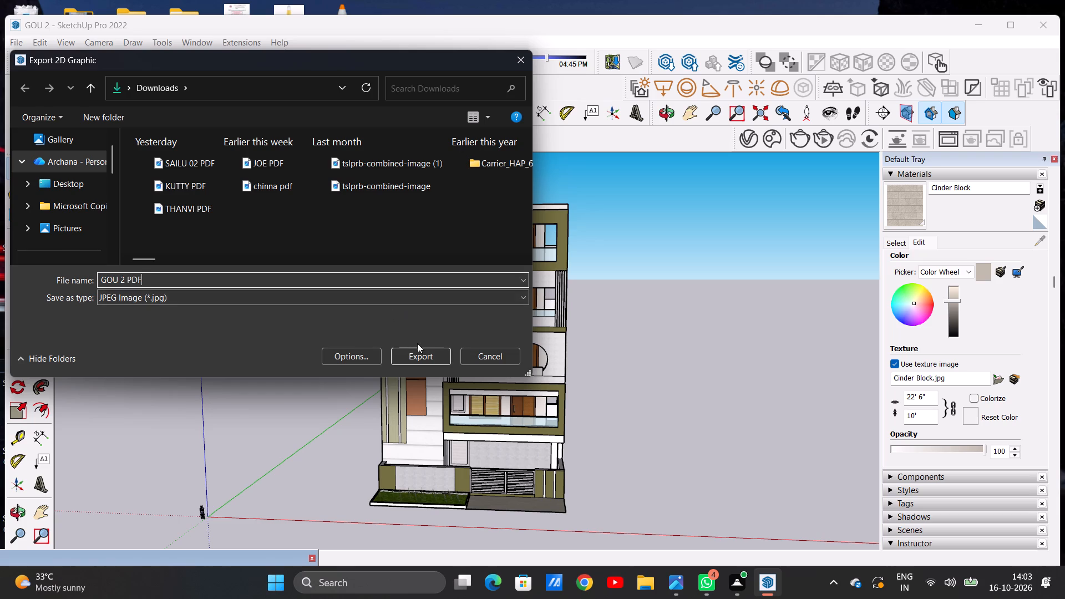
pyautogui.click(419, 357)
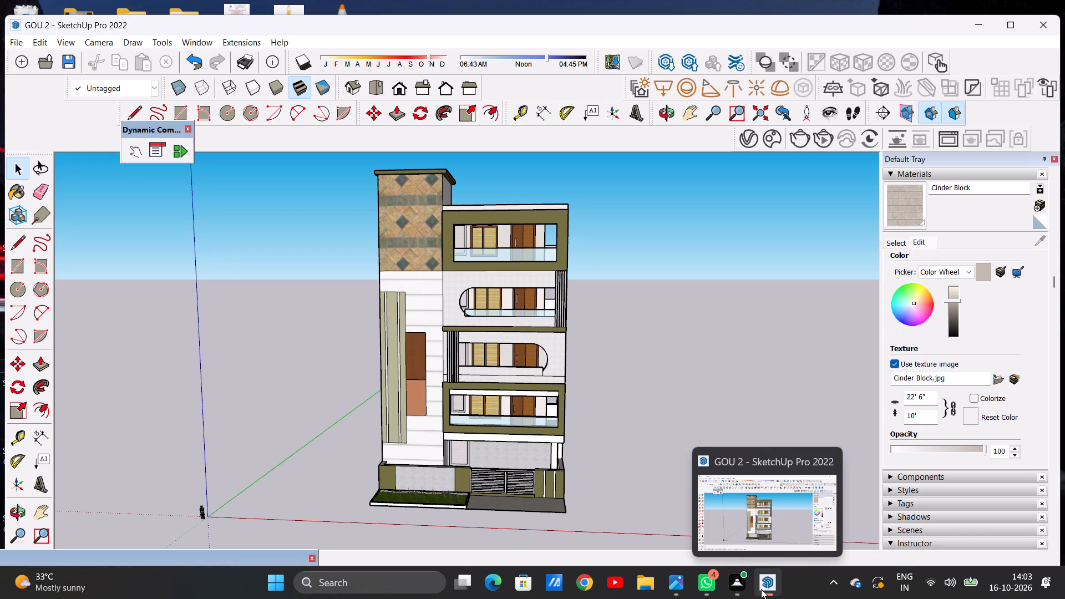
# Examine the balcony windows and doors up close, and the building's front, side and rear faces.
pyautogui.click(743, 522)
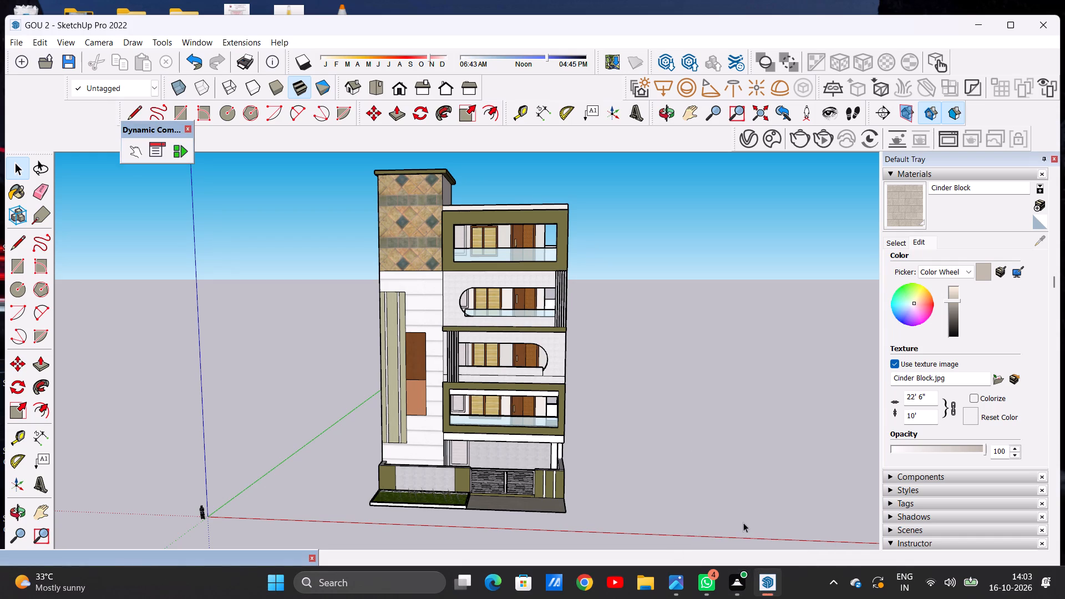
pyautogui.scroll(16, 510, 395)
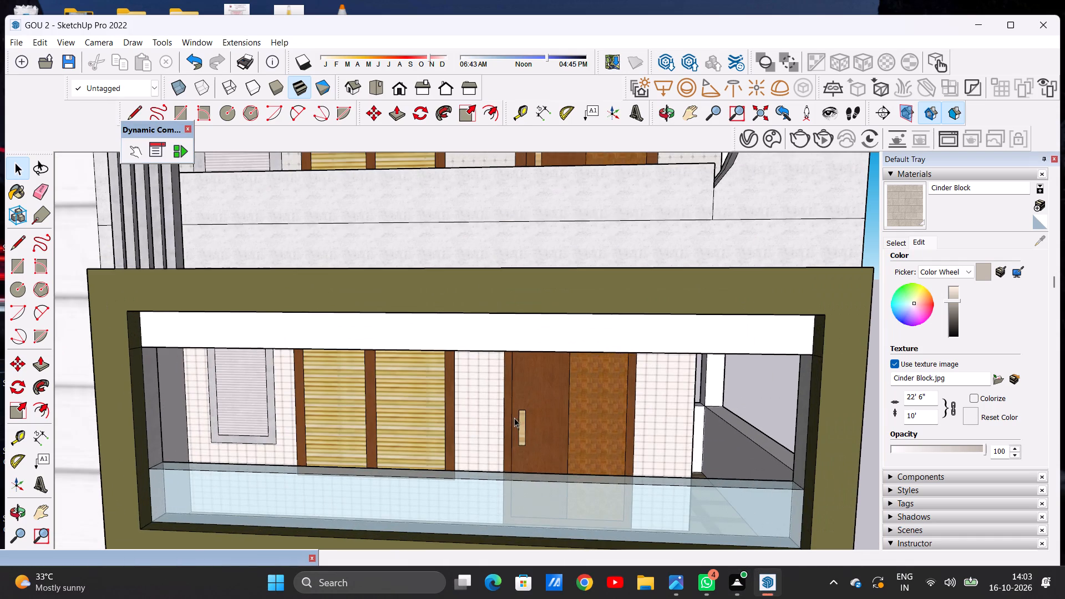
pyautogui.scroll(11, 425, 419)
pyautogui.scroll(-7, 503, 394)
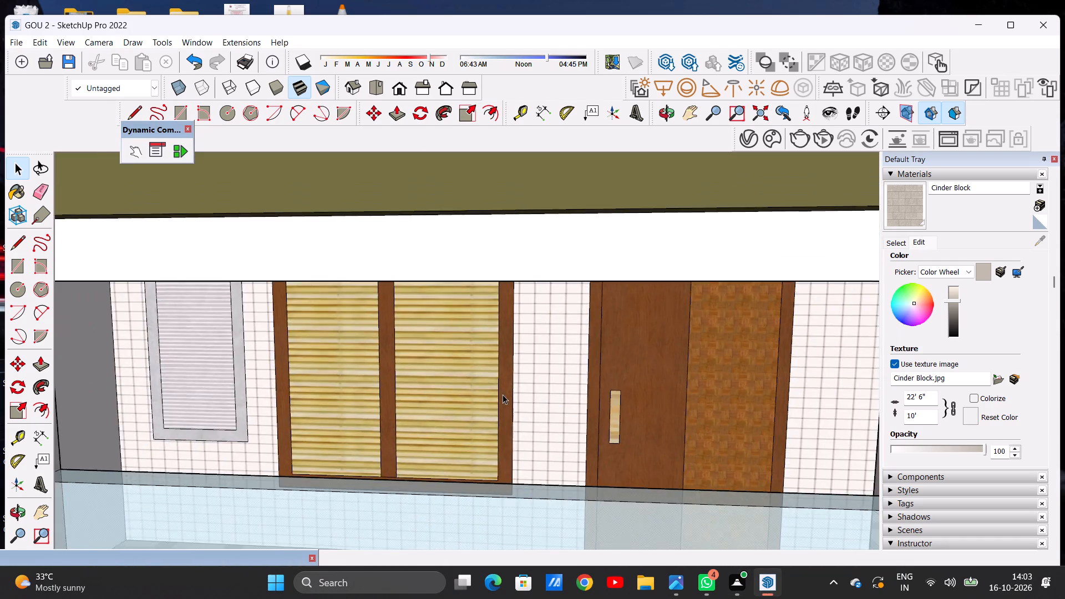
pyautogui.scroll(-20, 503, 394)
pyautogui.scroll(-3, 503, 394)
pyautogui.scroll(7, 496, 439)
pyautogui.moveTo(563, 426); pyautogui.dragTo(530, 426, button='middle')
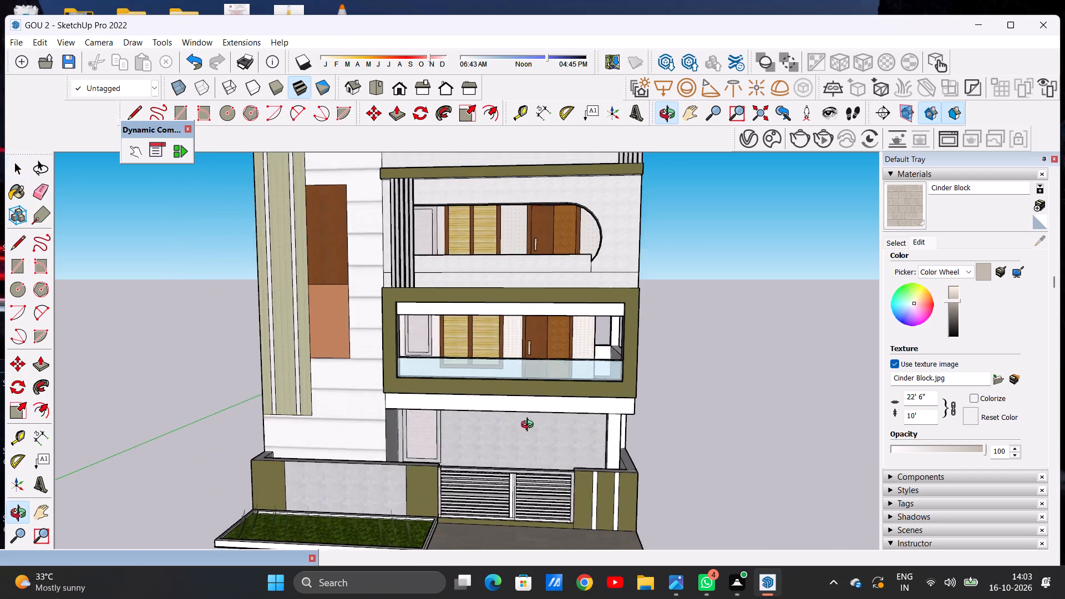
pyautogui.moveTo(530, 426); pyautogui.dragTo(561, 450, button='middle')
pyautogui.scroll(-2, 536, 448)
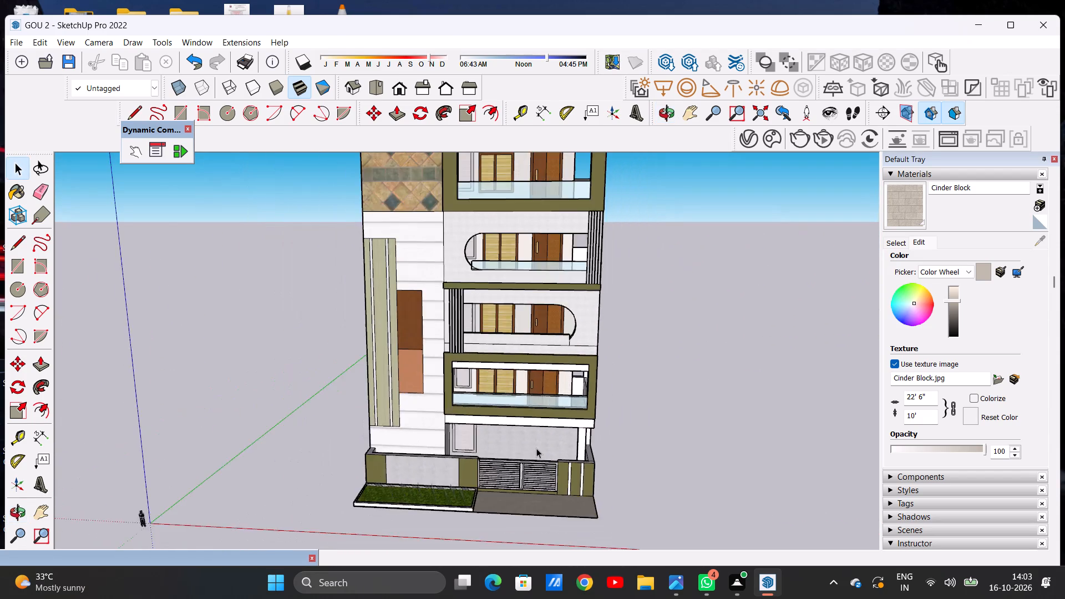
pyautogui.scroll(-4, 536, 448)
pyautogui.scroll(-5, 533, 384)
pyautogui.scroll(7, 536, 267)
pyautogui.scroll(4, 563, 387)
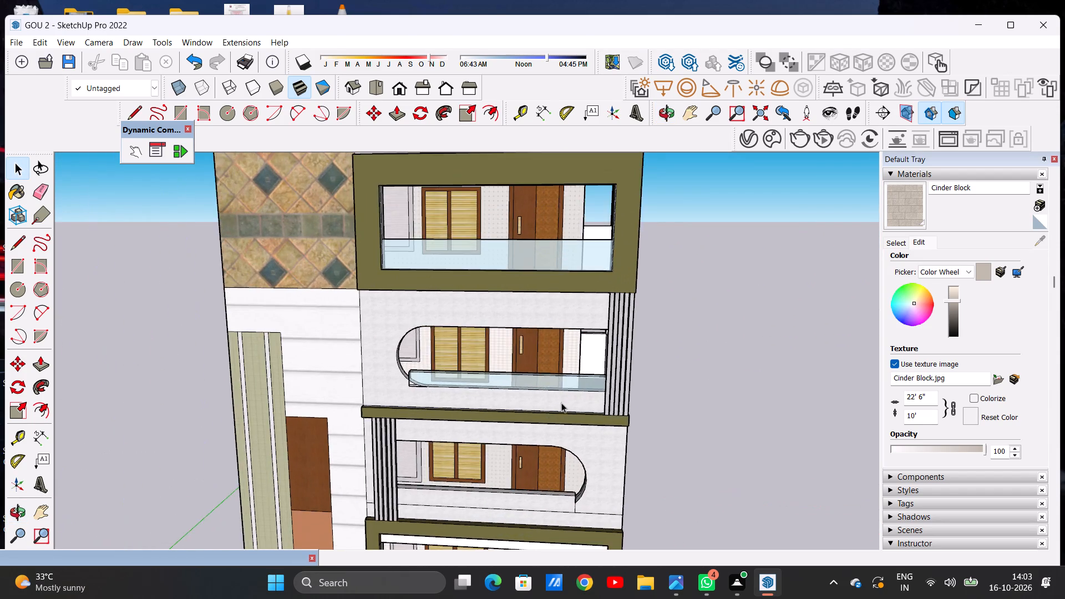
pyautogui.moveTo(560, 403); pyautogui.dragTo(389, 414, button='middle')
pyautogui.scroll(-10, 419, 396)
pyautogui.moveTo(584, 357); pyautogui.dragTo(297, 391, button='middle')
pyautogui.moveTo(683, 370); pyautogui.dragTo(453, 373, button='middle')
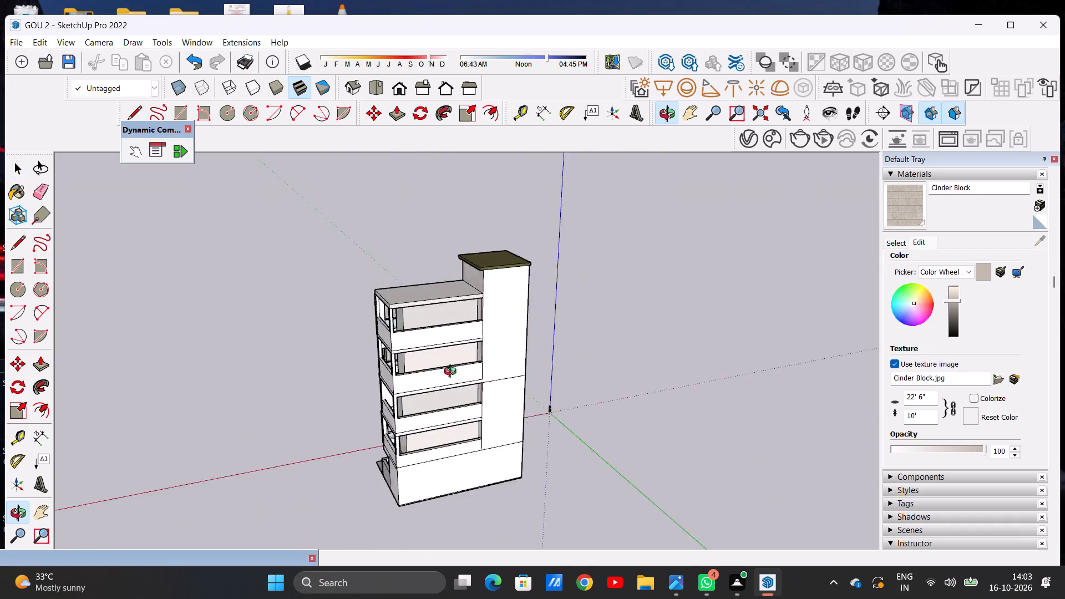
# Examine the building's side and rear faces and the side balcony openings on each floor, coming back round to the front.
pyautogui.moveTo(453, 373); pyautogui.dragTo(369, 368, button='middle')
pyautogui.scroll(13, 384, 331)
pyautogui.moveTo(349, 418); pyautogui.dragTo(496, 435, button='middle')
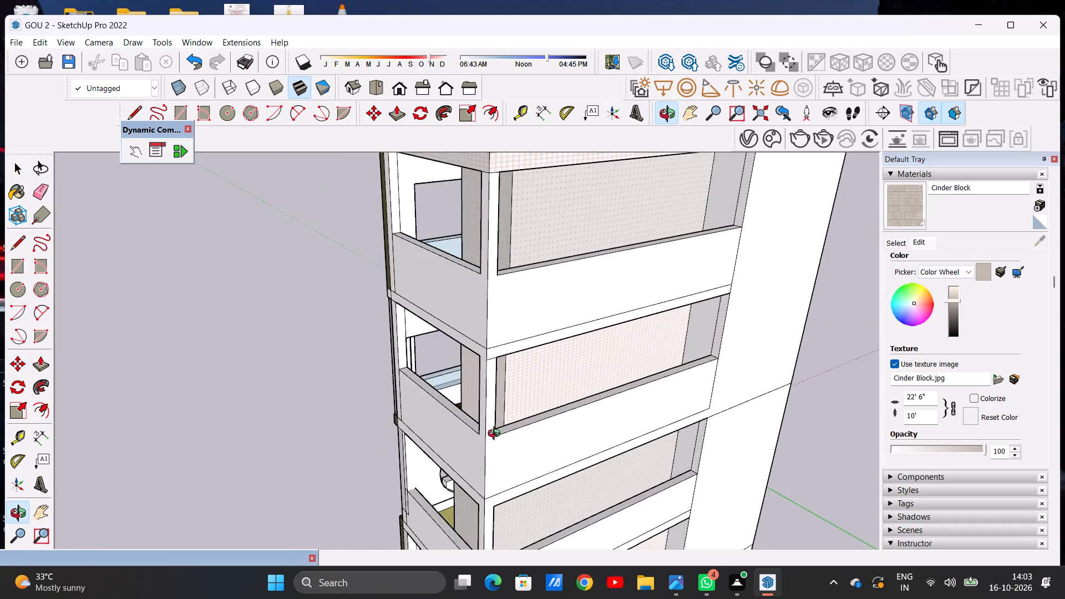
pyautogui.moveTo(496, 435); pyautogui.dragTo(288, 382, button='middle')
pyautogui.scroll(1, 329, 386)
pyautogui.scroll(-15, 665, 367)
pyautogui.scroll(6, 626, 423)
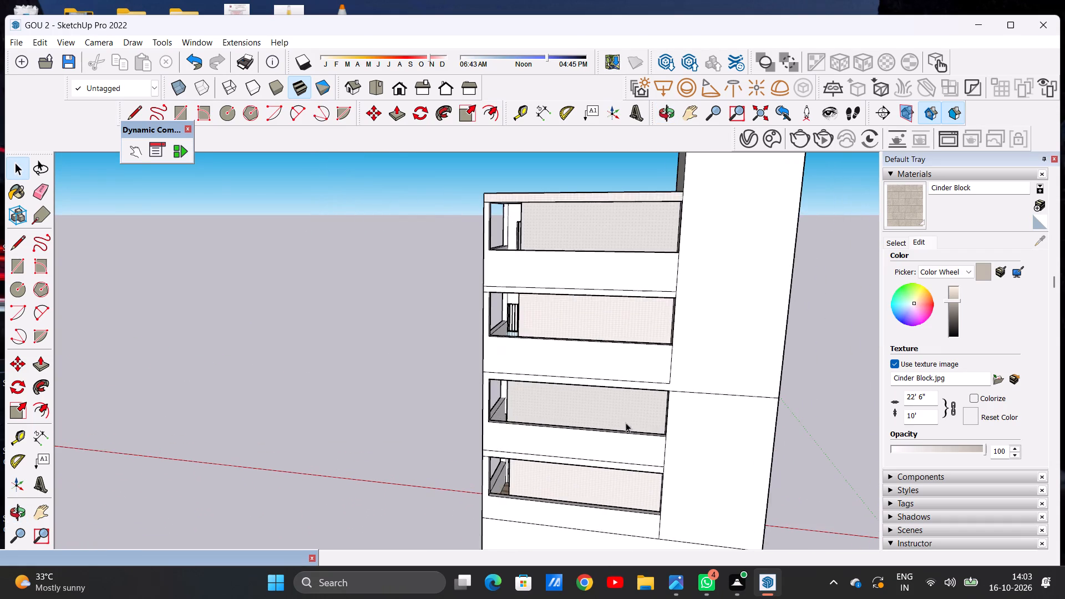
pyautogui.moveTo(814, 408); pyautogui.dragTo(481, 425, button='middle')
pyautogui.moveTo(810, 424); pyautogui.dragTo(337, 417, button='middle')
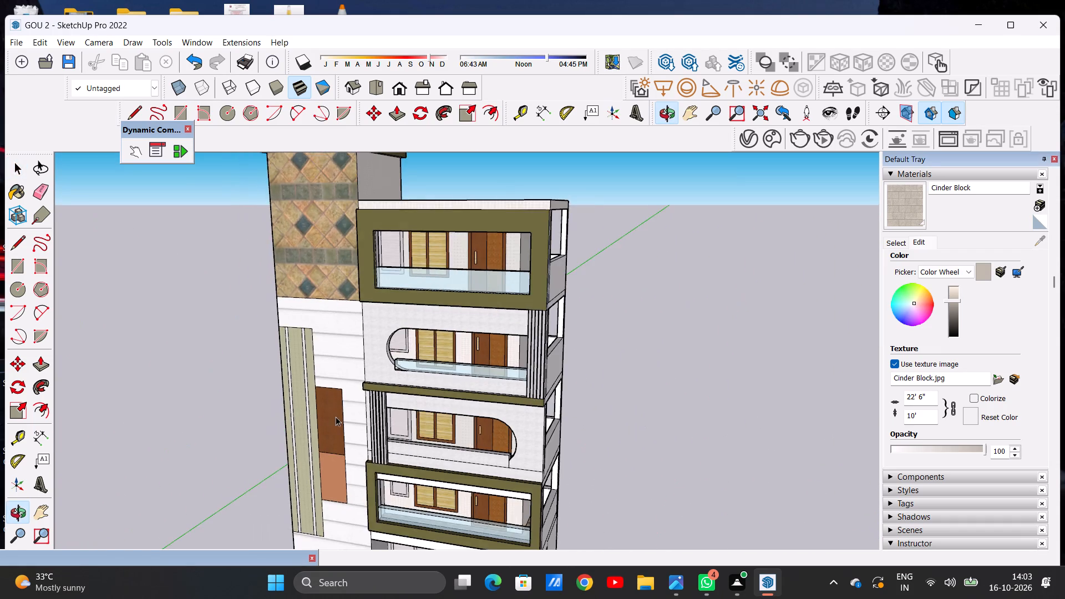
# Examine the flowering garden bed, boundary wall and gate up close, ending on a full front view of the building.
pyautogui.scroll(-16, 599, 420)
pyautogui.scroll(14, 527, 471)
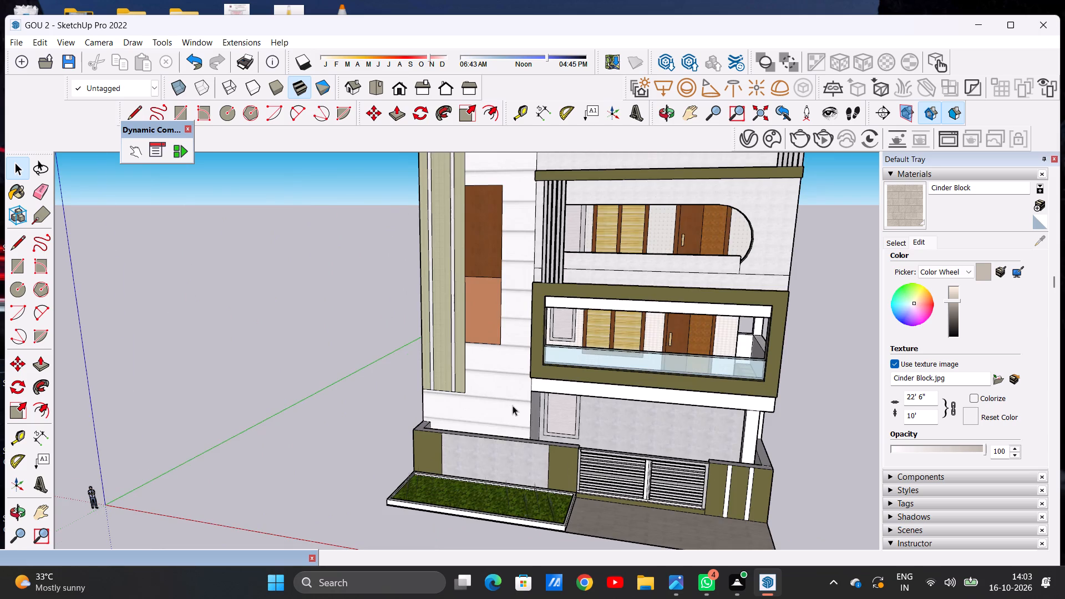
pyautogui.scroll(-4, 513, 405)
pyautogui.moveTo(515, 453); pyautogui.dragTo(567, 532, button='middle')
pyautogui.scroll(14, 532, 443)
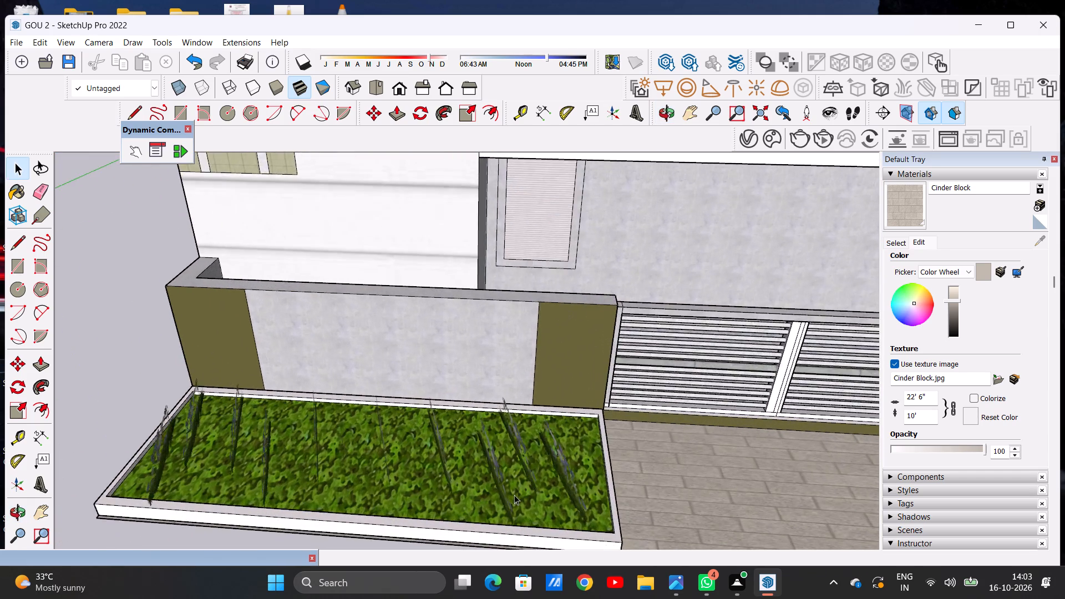
pyautogui.scroll(8, 514, 495)
pyautogui.moveTo(588, 488); pyautogui.dragTo(435, 389, button='middle')
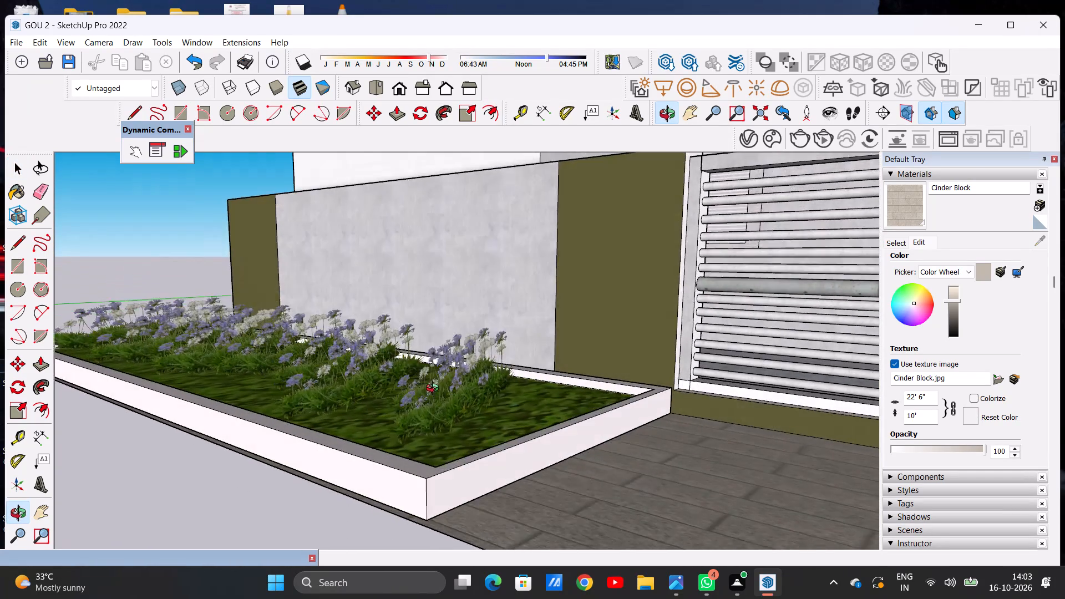
pyautogui.moveTo(435, 389); pyautogui.dragTo(435, 389, button='middle')
pyautogui.scroll(18, 435, 389)
pyautogui.scroll(-5, 441, 391)
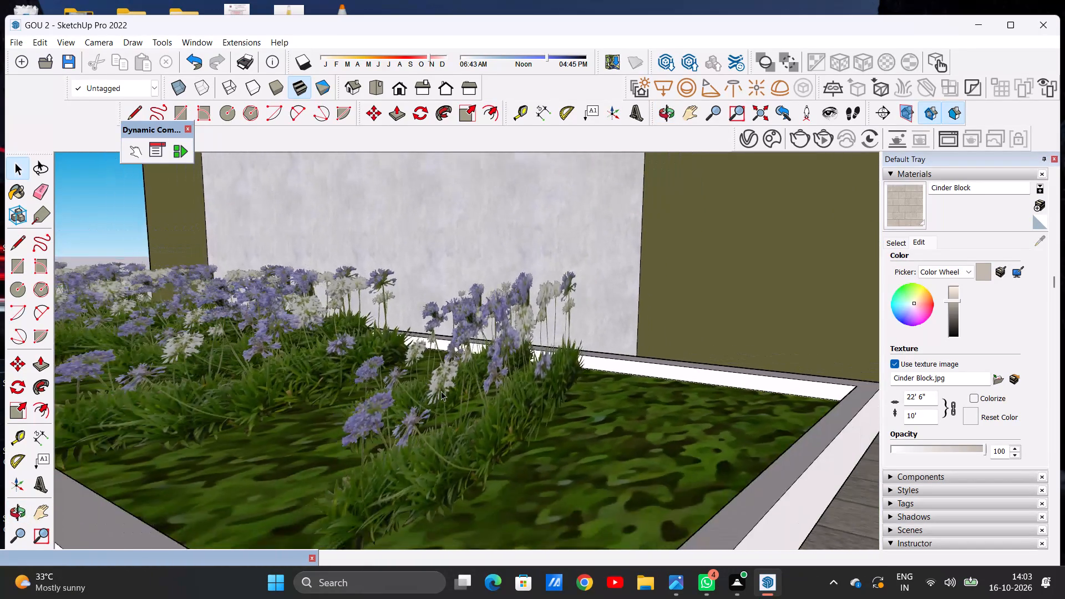
pyautogui.scroll(-9, 441, 391)
pyautogui.scroll(14, 400, 417)
pyautogui.scroll(-16, 417, 408)
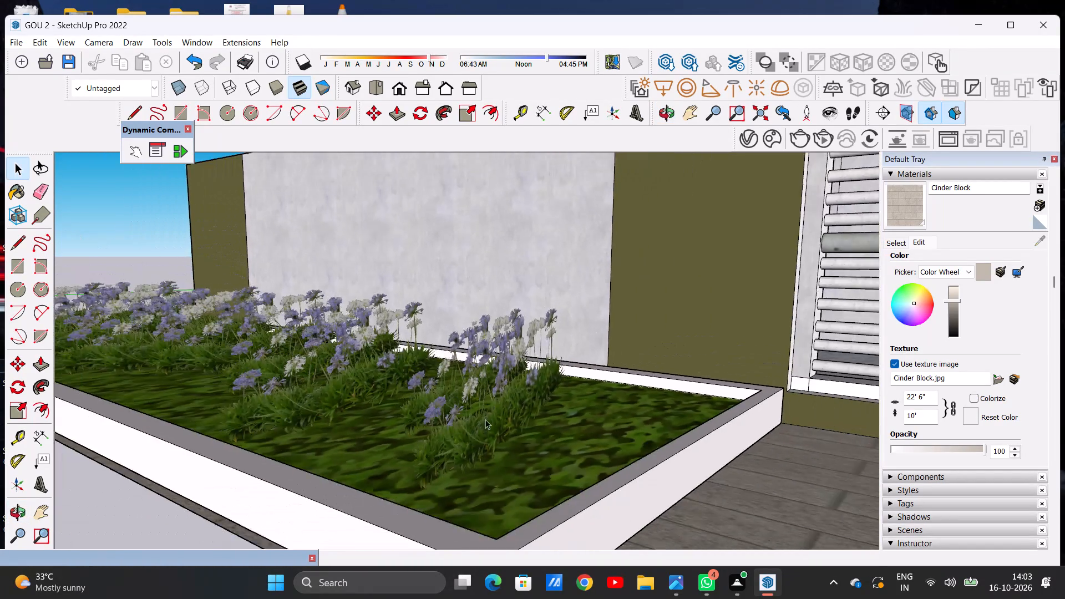
pyautogui.scroll(-10, 485, 419)
pyautogui.scroll(1, 488, 420)
pyautogui.scroll(-20, 488, 420)
pyautogui.scroll(-8, 488, 420)
pyautogui.scroll(5, 498, 361)
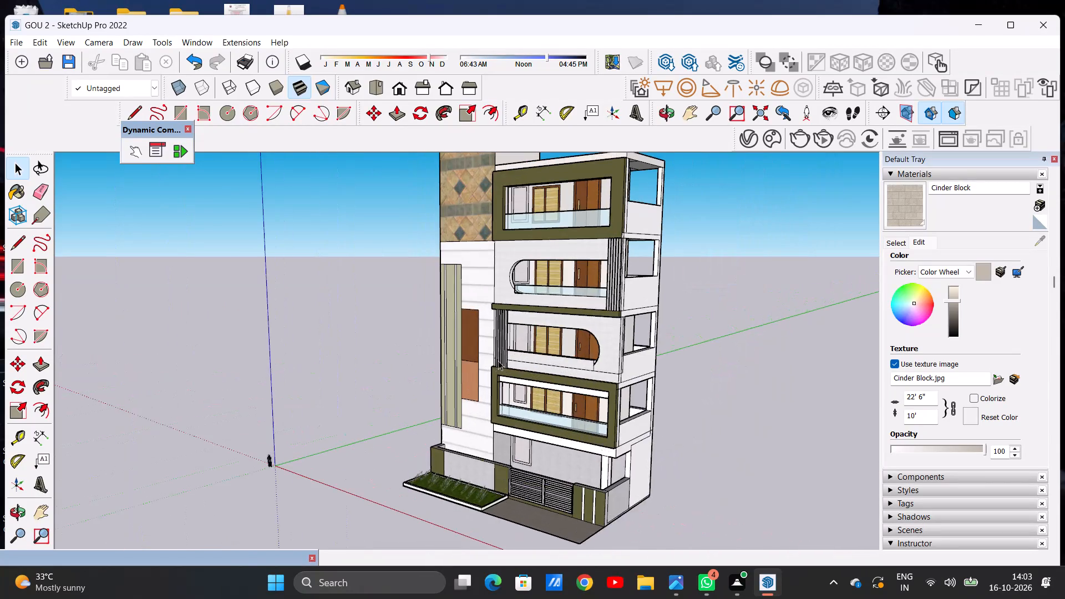
pyautogui.moveTo(601, 388); pyautogui.dragTo(732, 389, button='middle')
pyautogui.scroll(-4, 555, 422)
pyautogui.scroll(2, 533, 434)
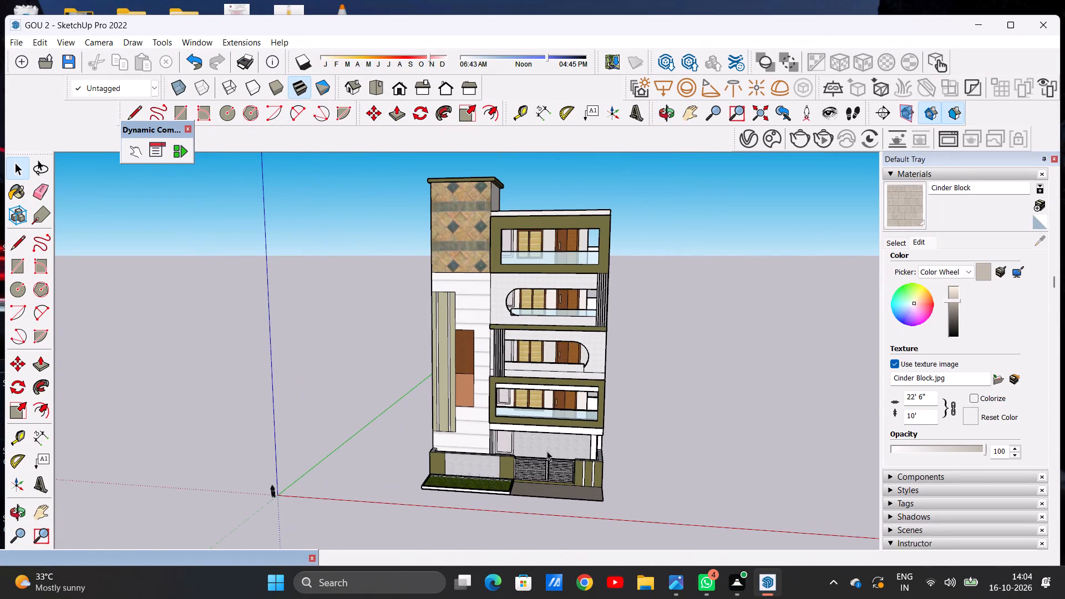